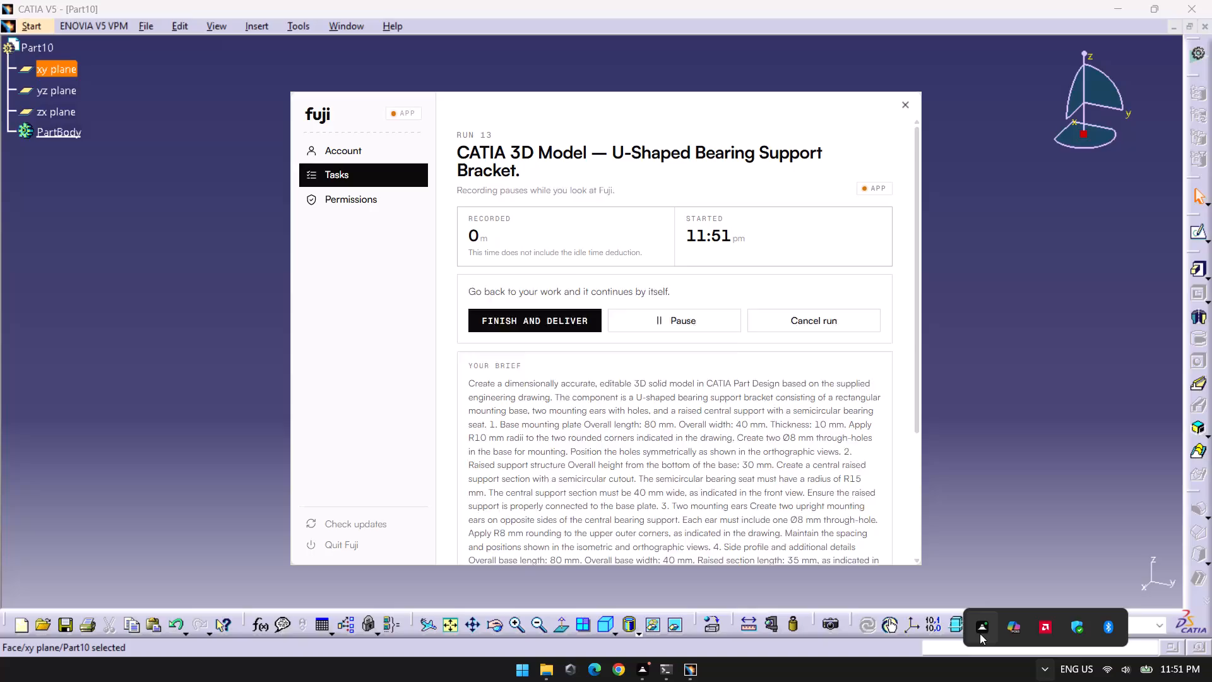
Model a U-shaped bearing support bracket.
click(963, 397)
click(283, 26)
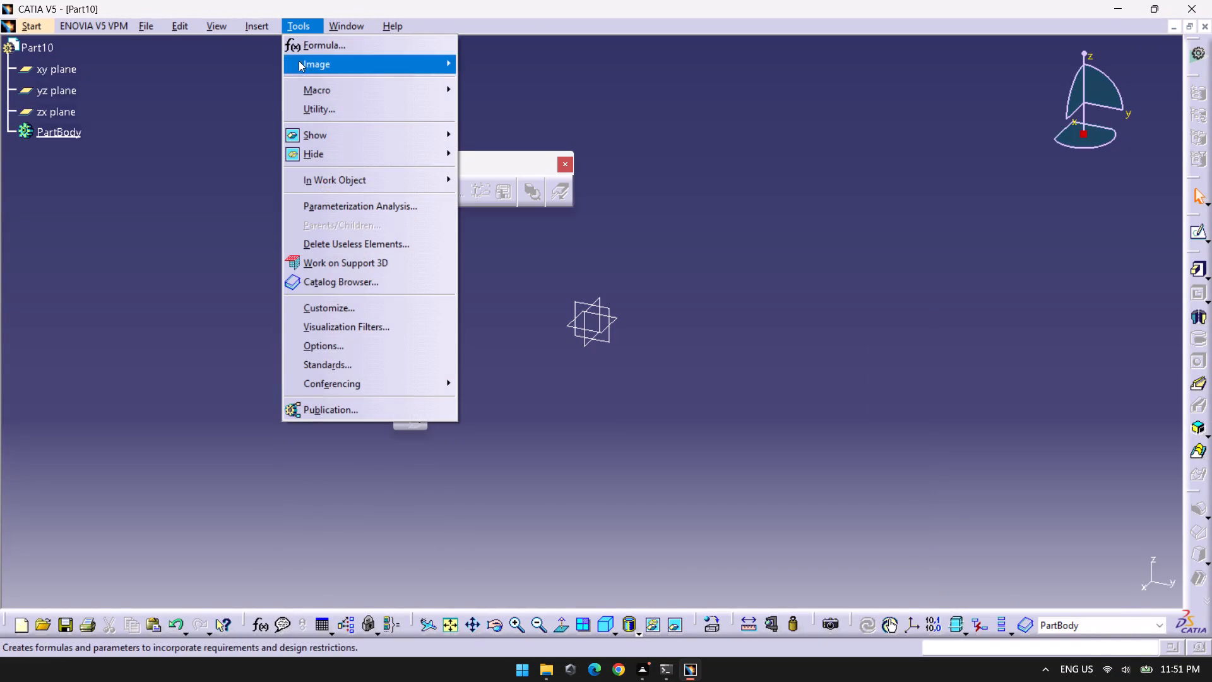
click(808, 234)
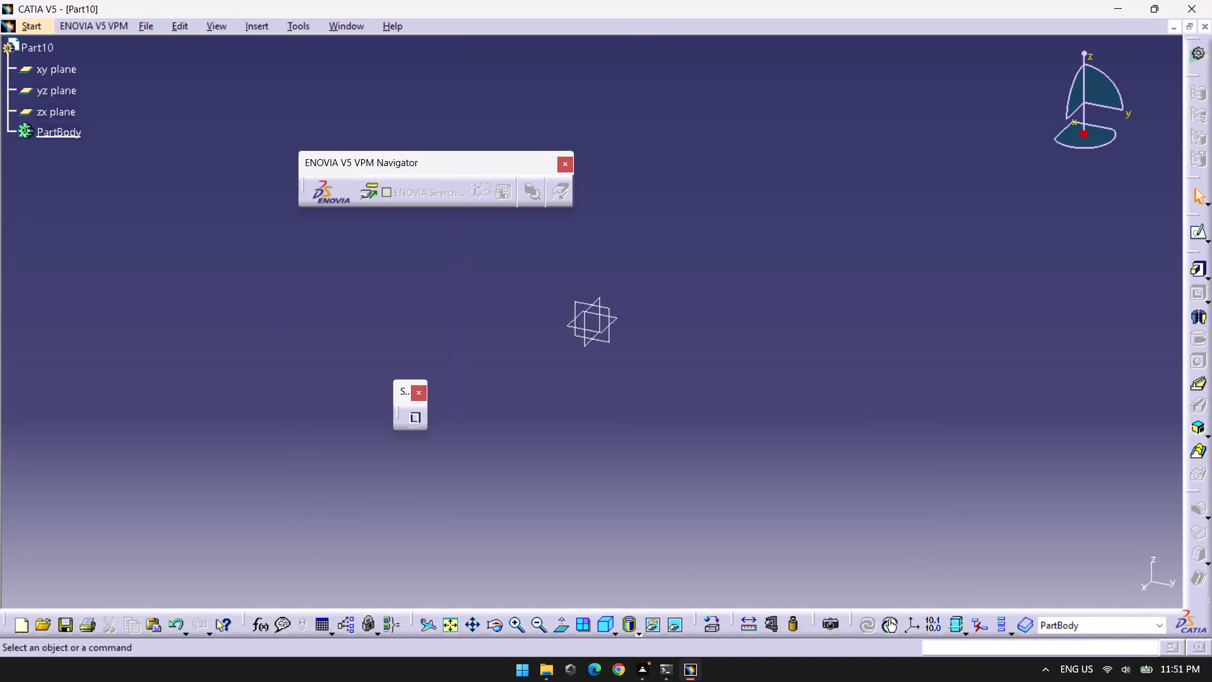
Open a new sketch on the xy plane.
click(613, 318)
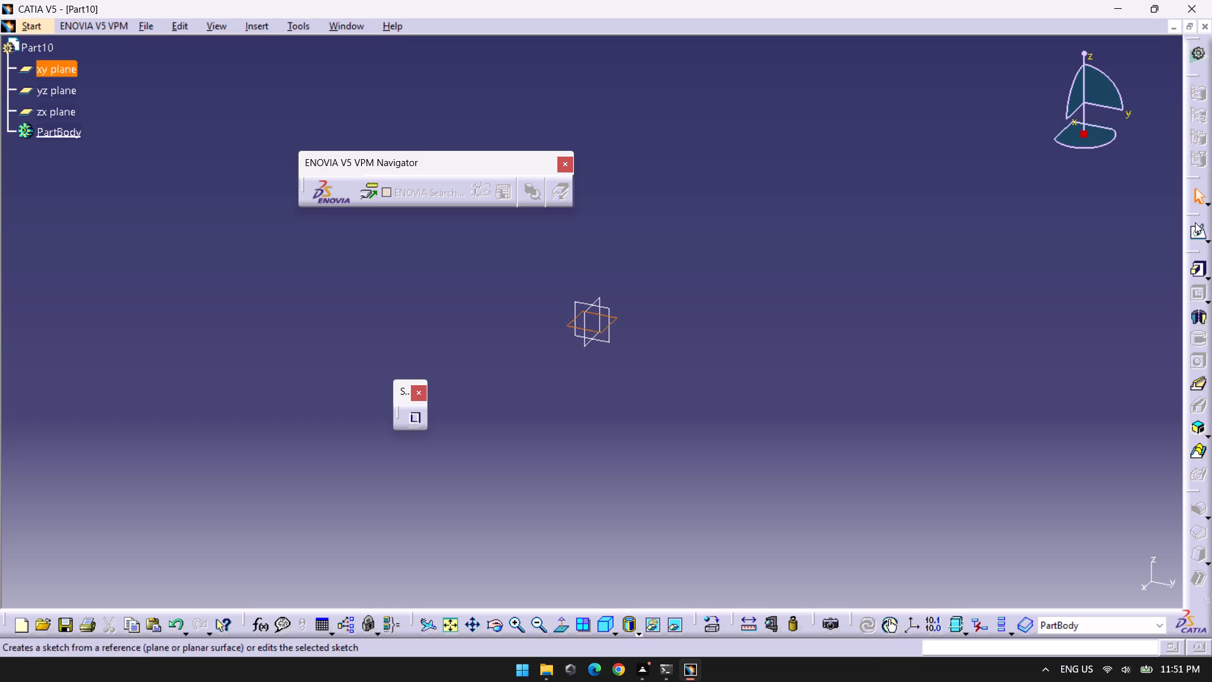
click(1195, 222)
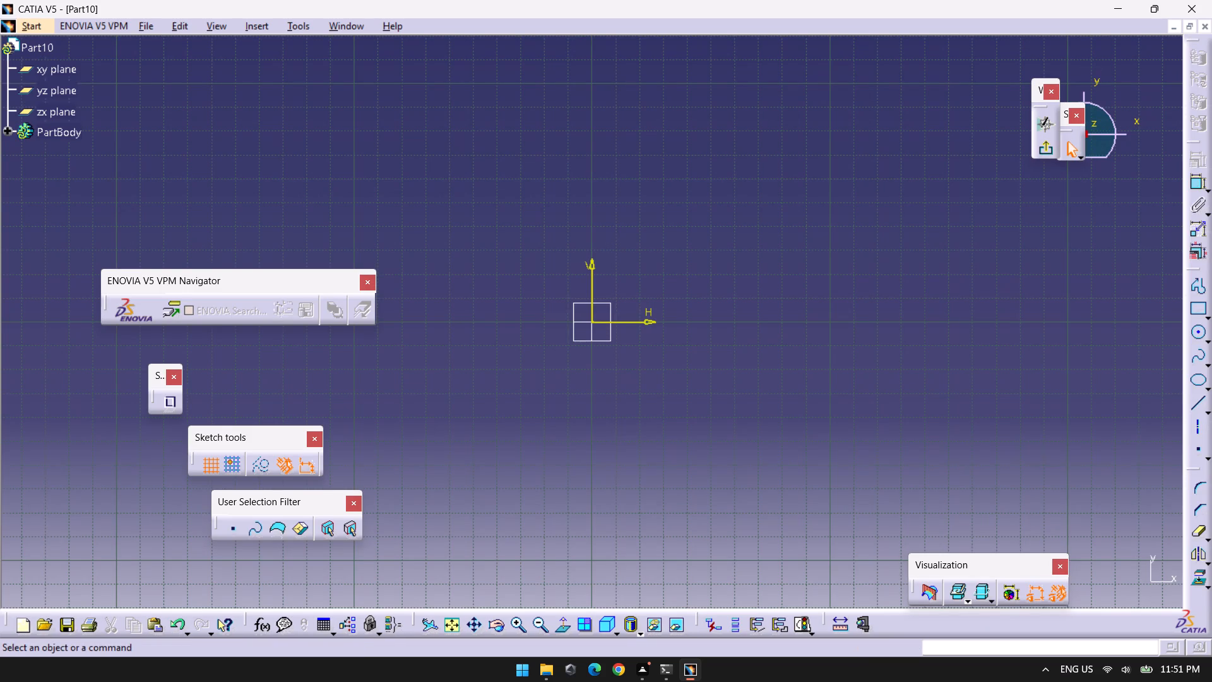
Draw a centered rectangle at the sketch origin with a height of 40 mm and a width of 80 mm.
click(1211, 320)
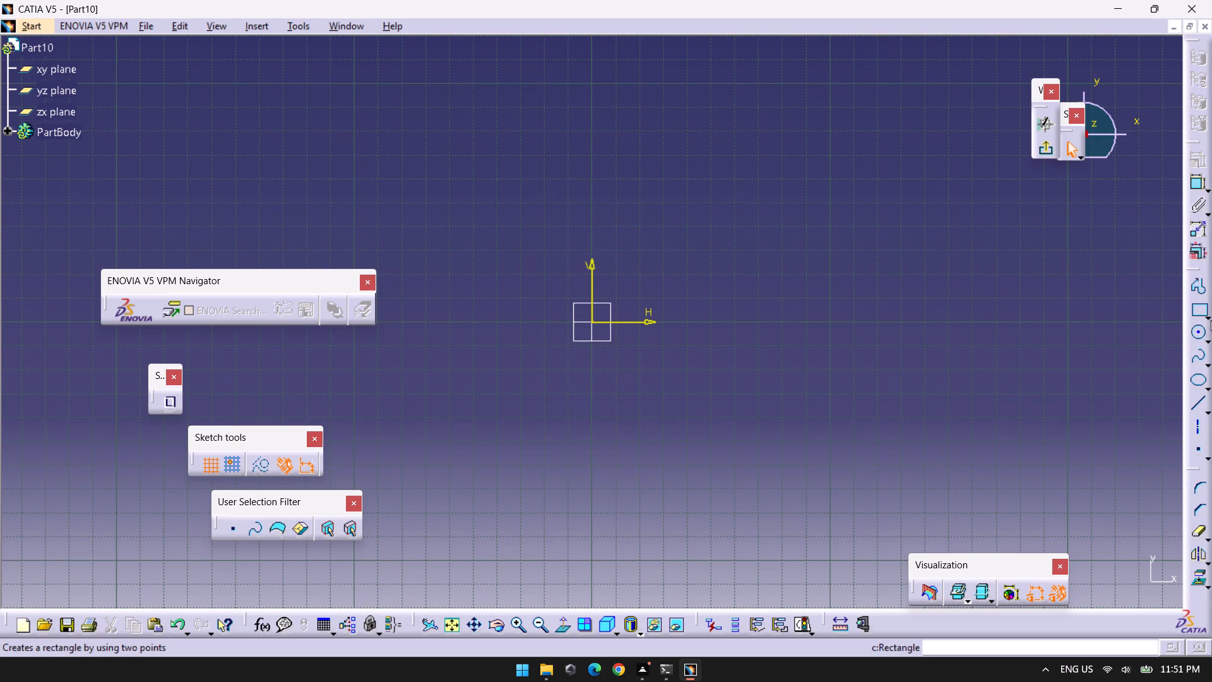
click(1183, 333)
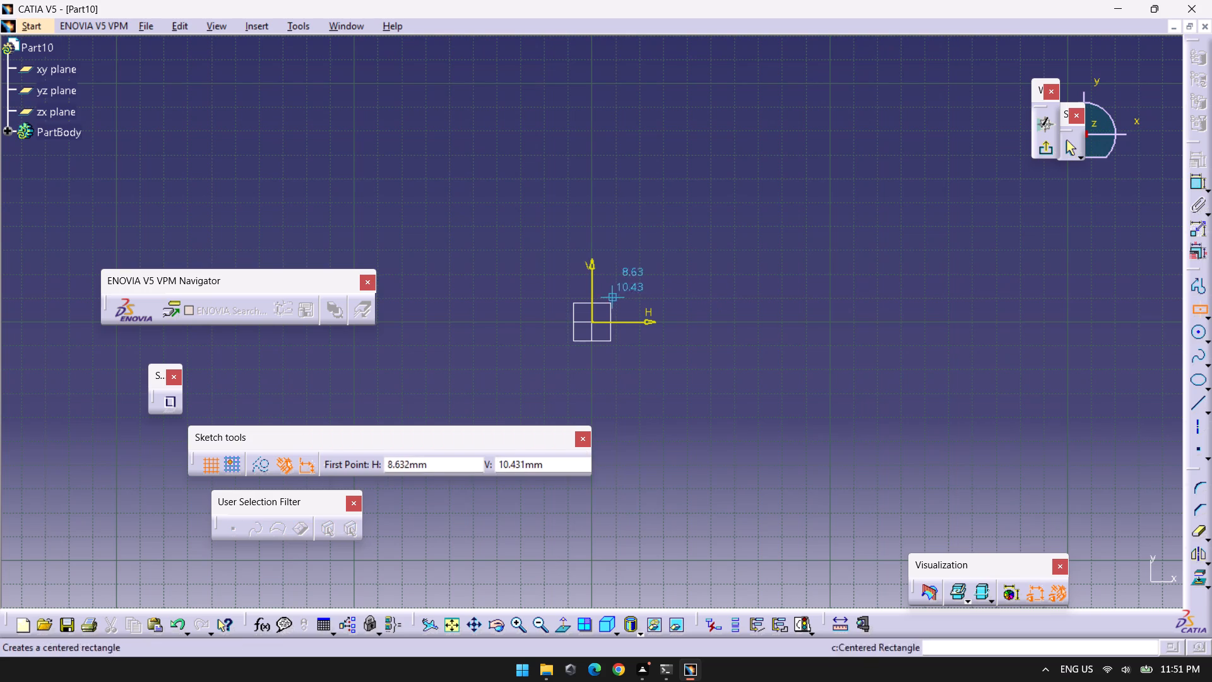
click(593, 323)
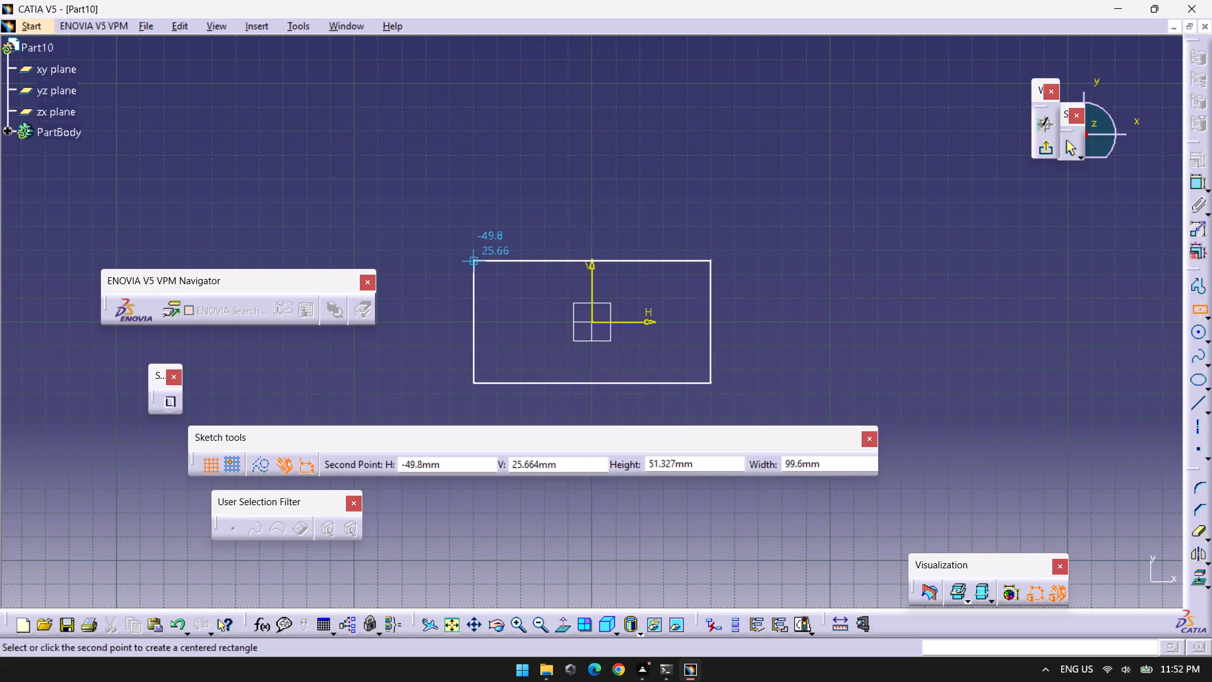
key(Tab)
key(Tab)
key(Tab)
text(40)
key(Tab)
key(Tab)
key(Tab)
key(Tab)
key(Tab)
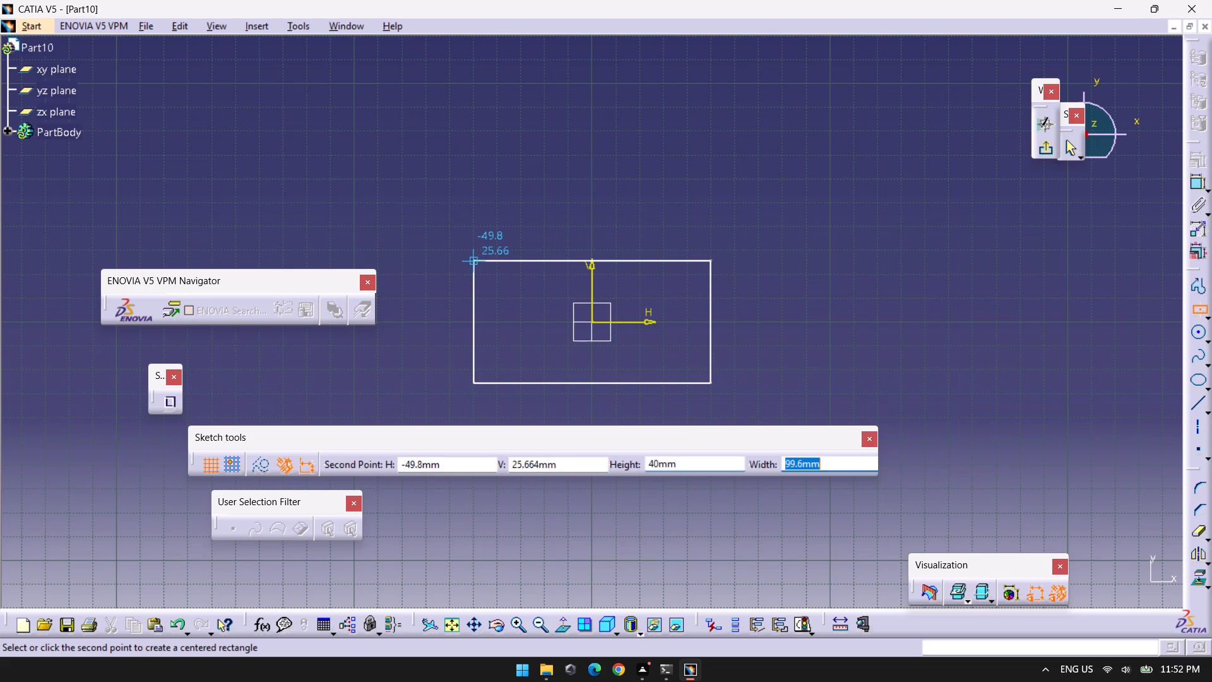
text(90)
key(BackSpace)
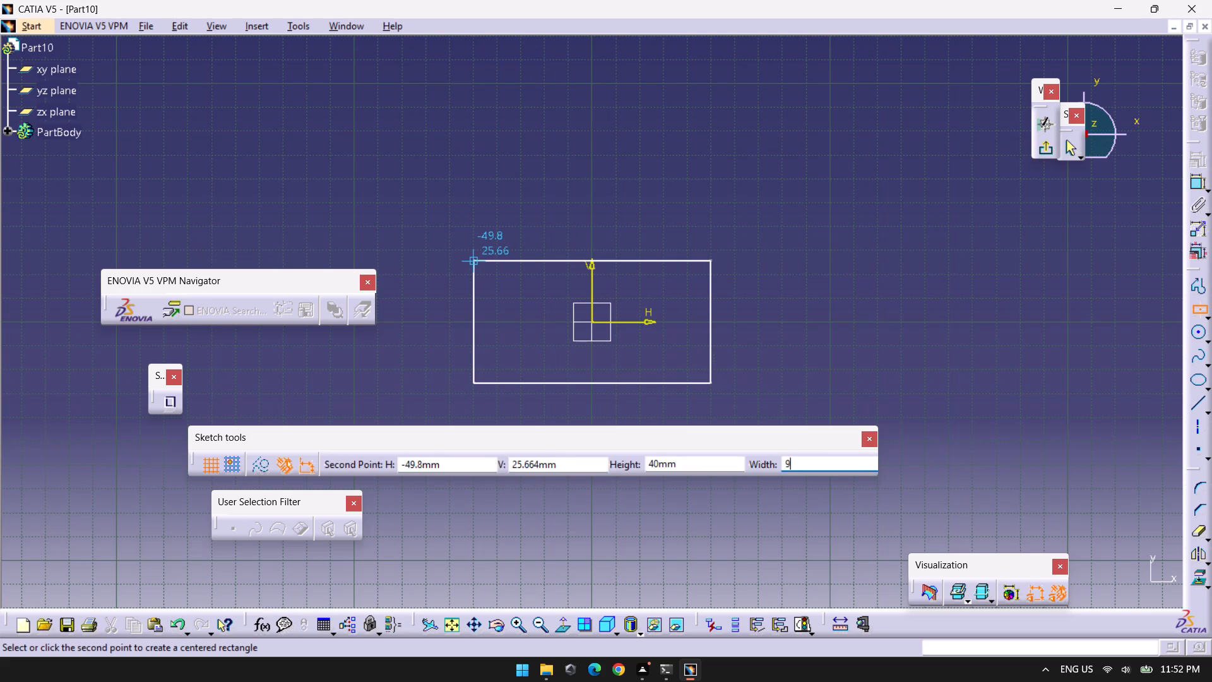
key(BackSpace)
text(80)
key(Return)
click(762, 318)
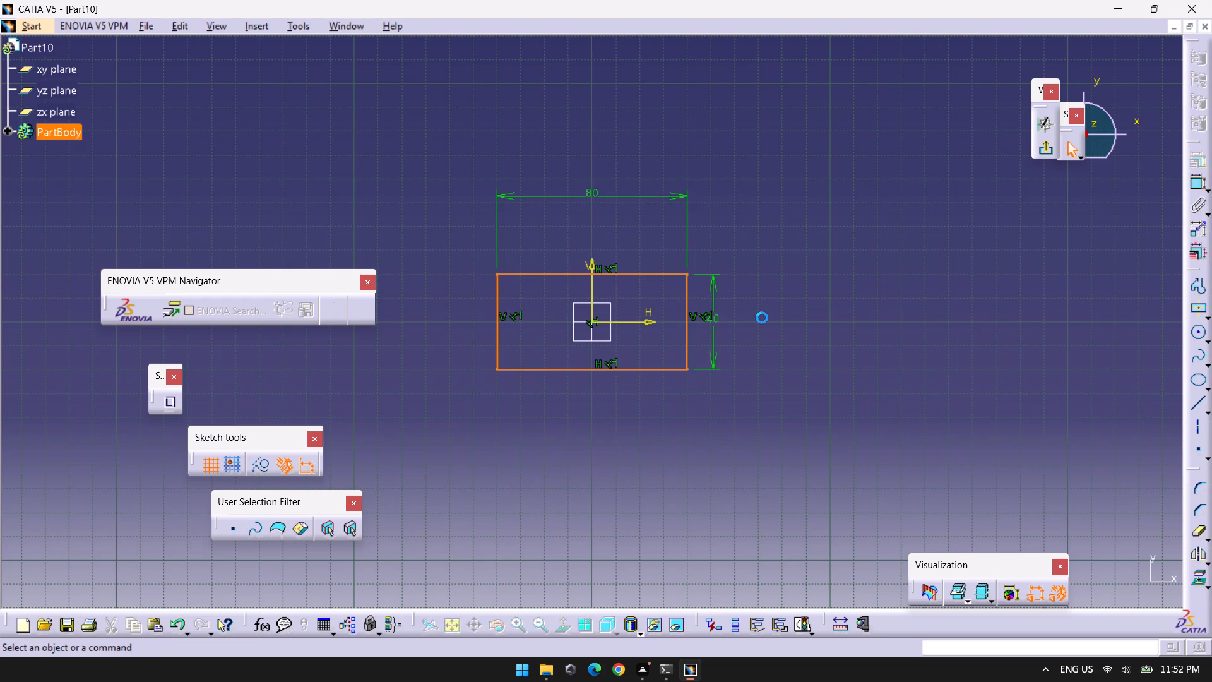
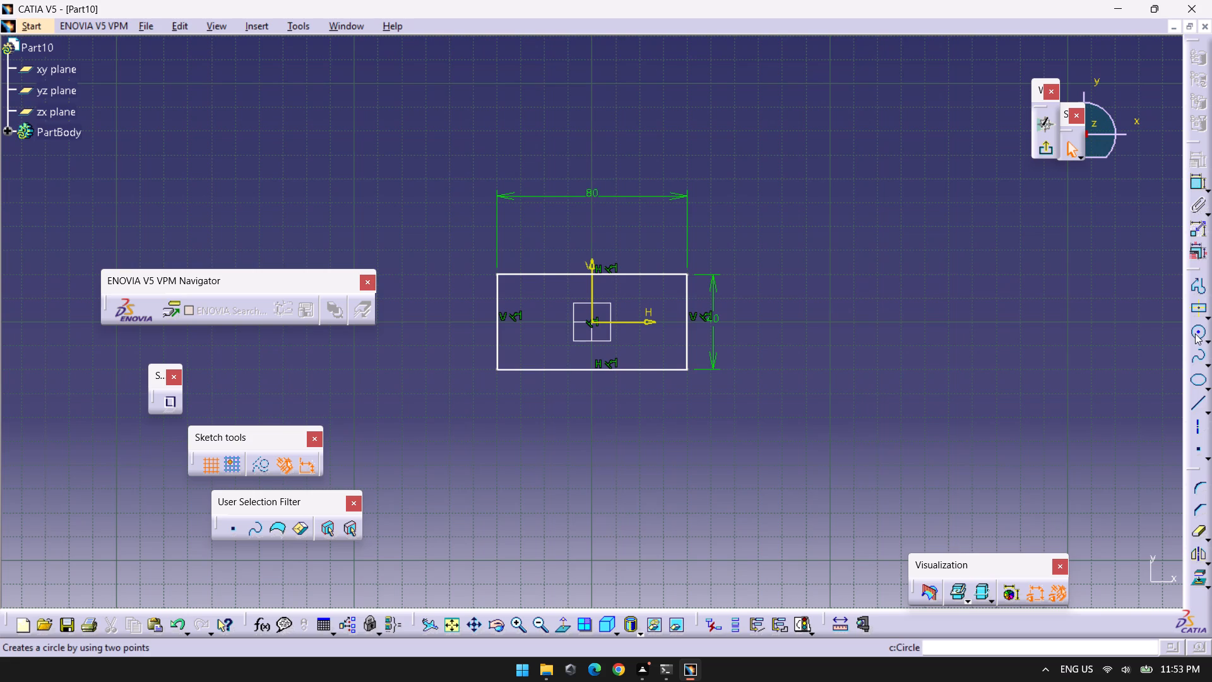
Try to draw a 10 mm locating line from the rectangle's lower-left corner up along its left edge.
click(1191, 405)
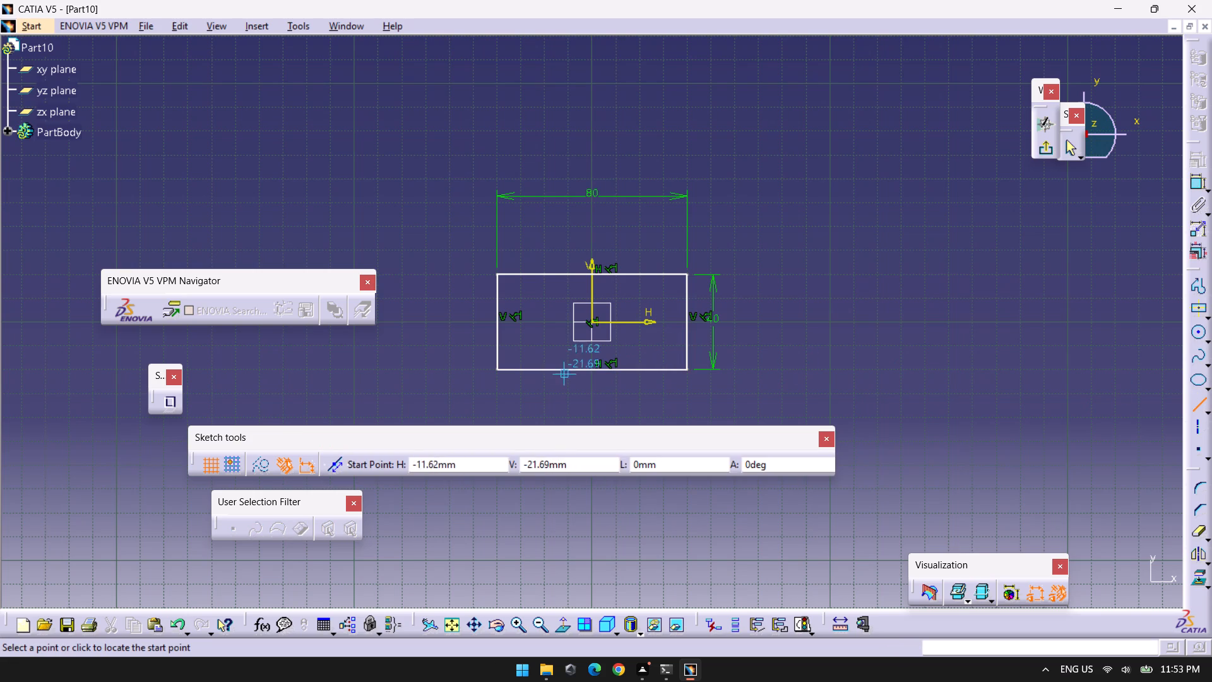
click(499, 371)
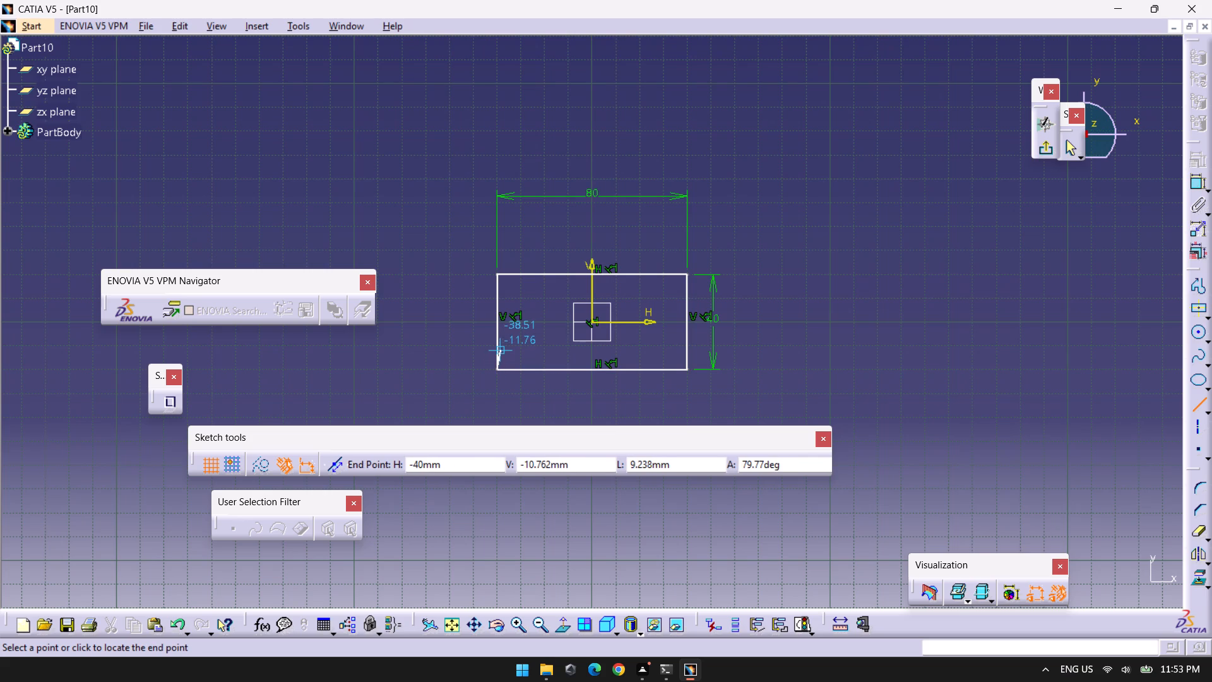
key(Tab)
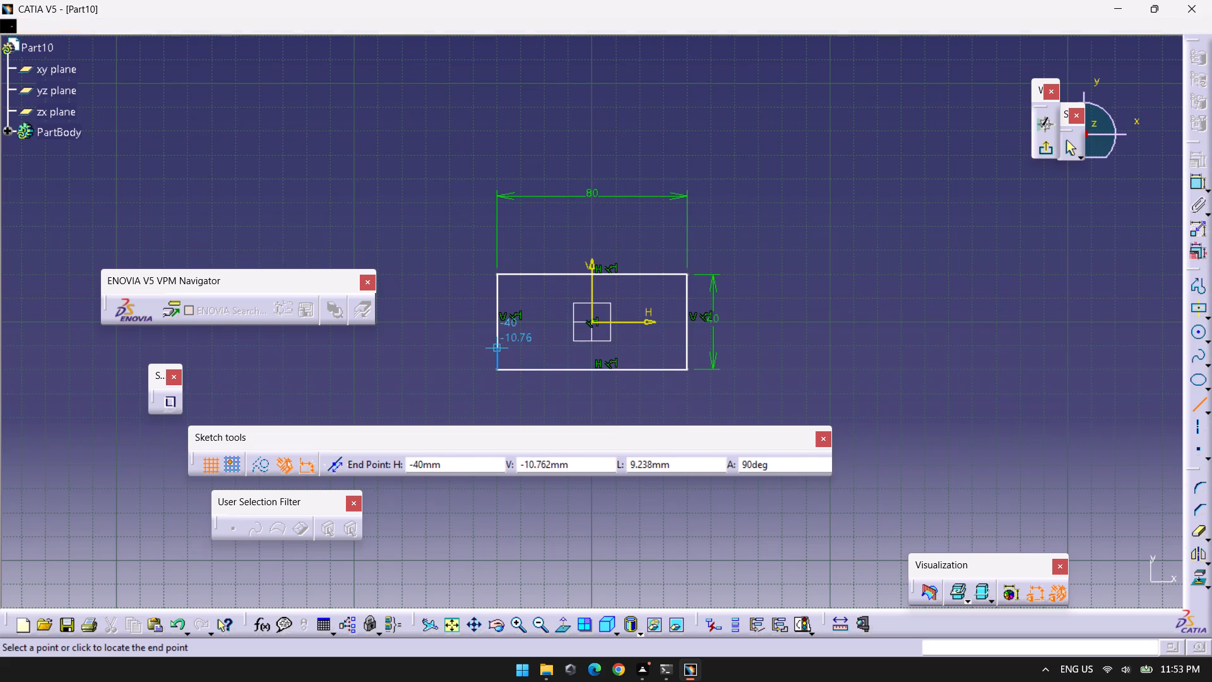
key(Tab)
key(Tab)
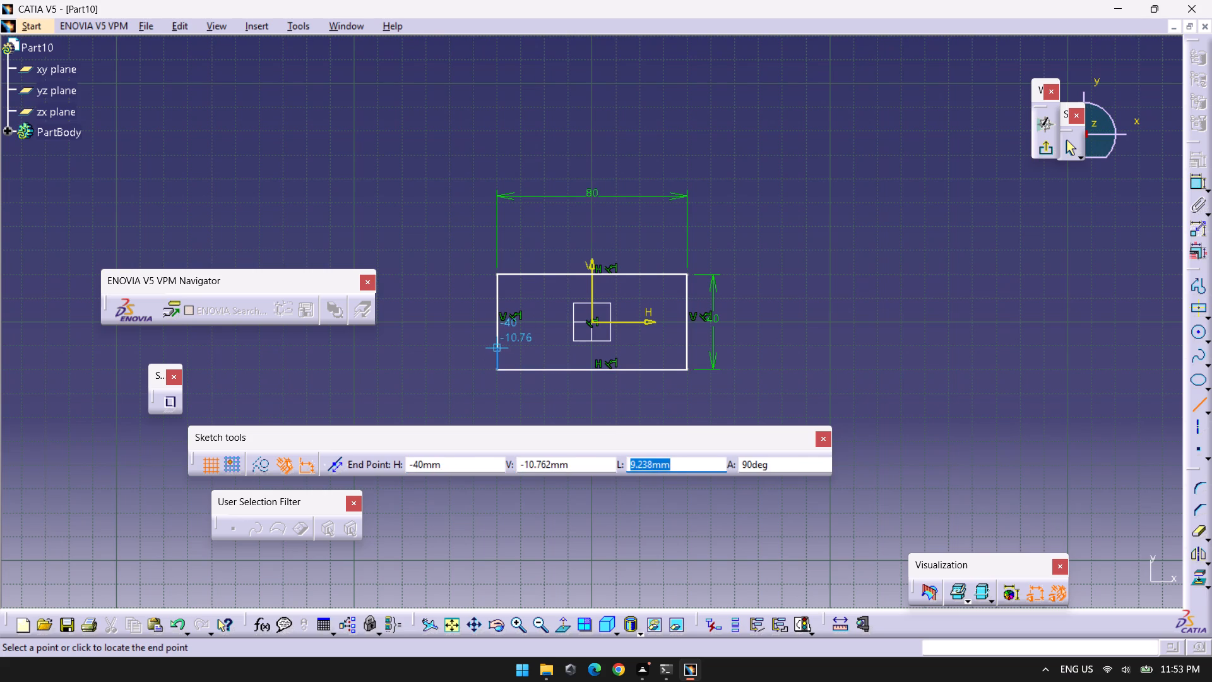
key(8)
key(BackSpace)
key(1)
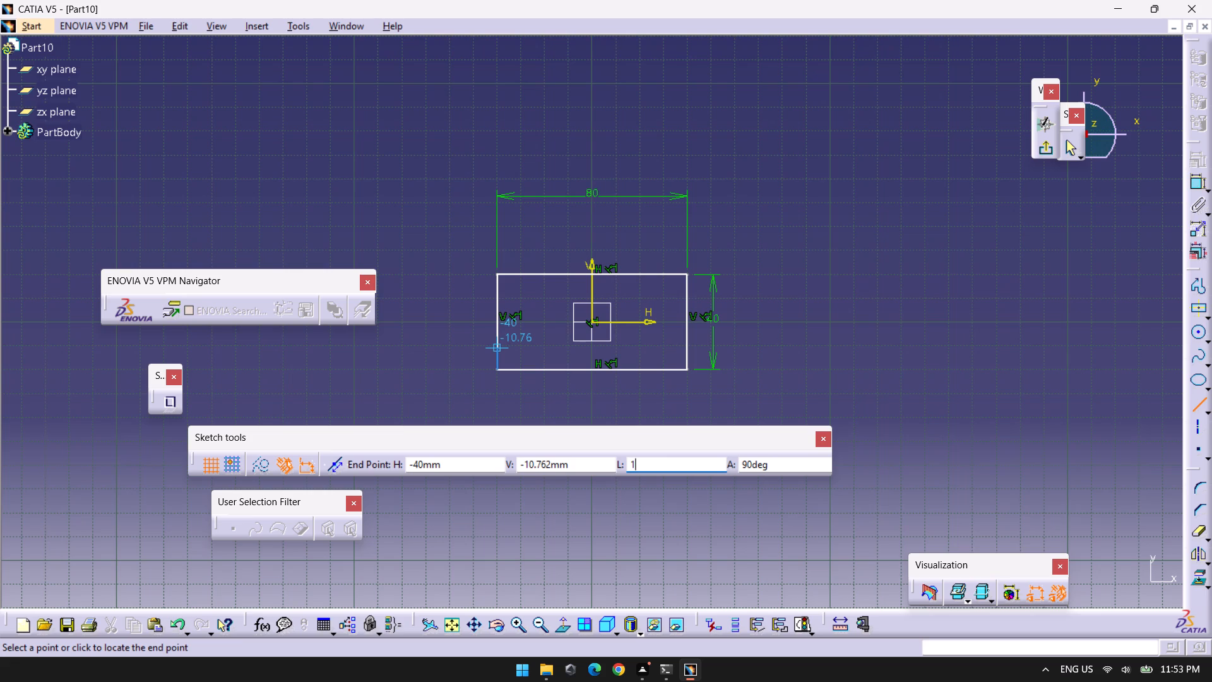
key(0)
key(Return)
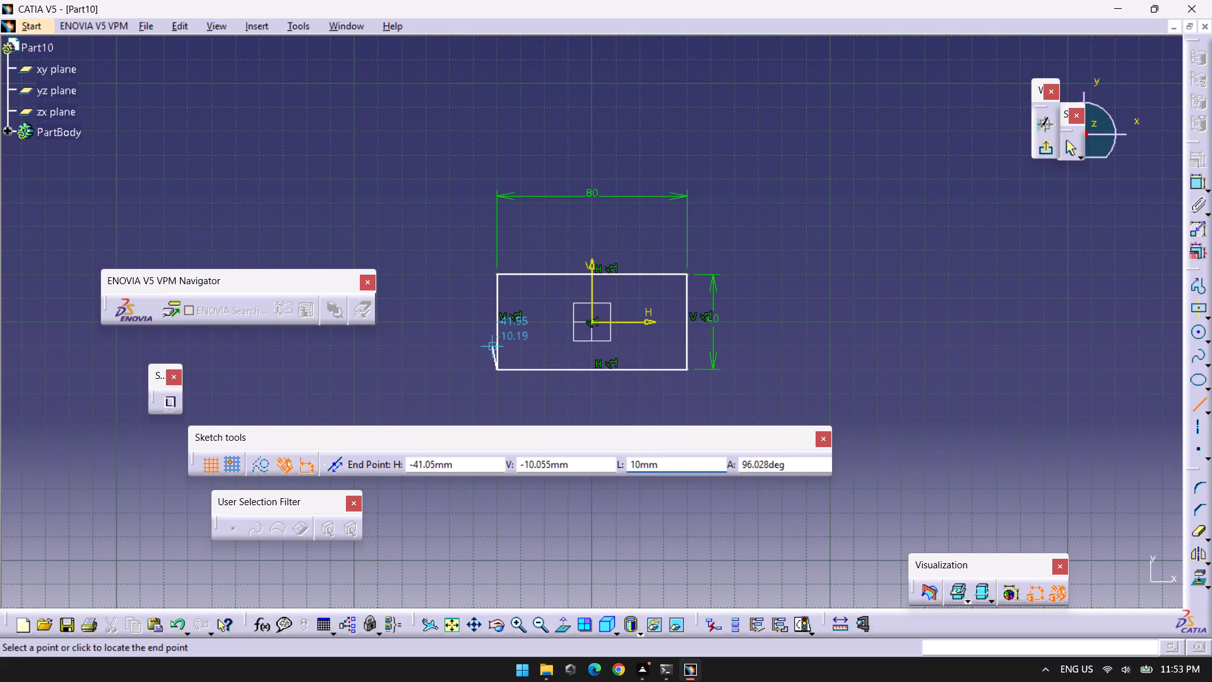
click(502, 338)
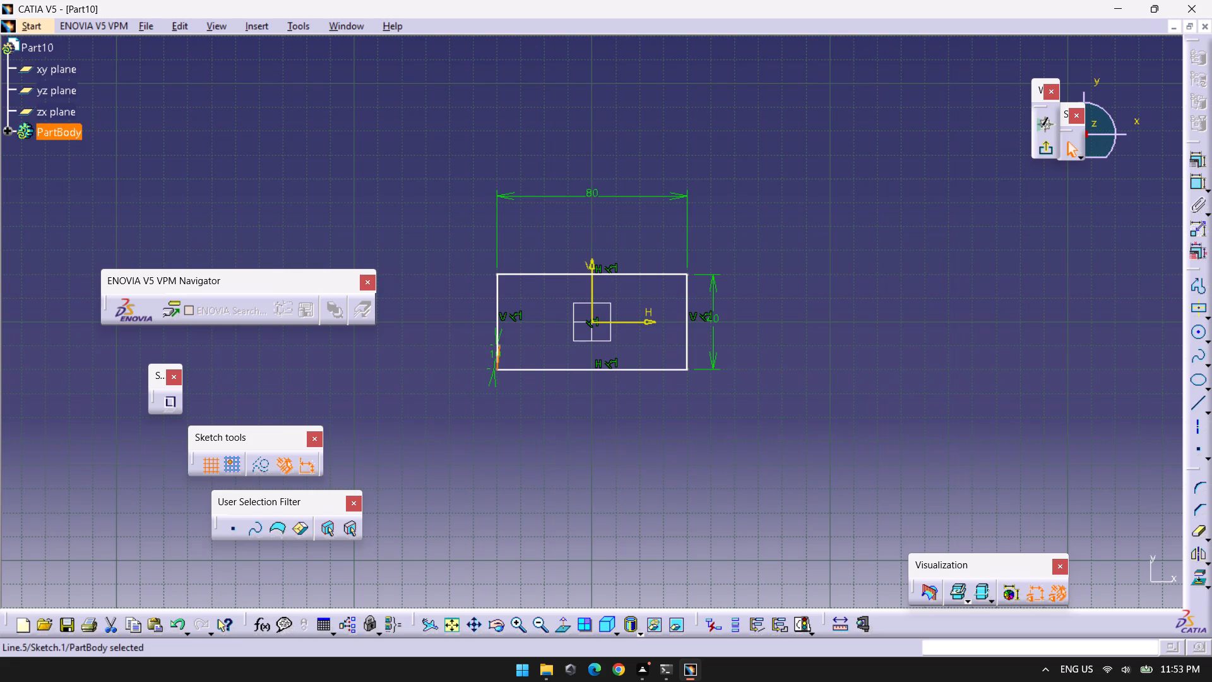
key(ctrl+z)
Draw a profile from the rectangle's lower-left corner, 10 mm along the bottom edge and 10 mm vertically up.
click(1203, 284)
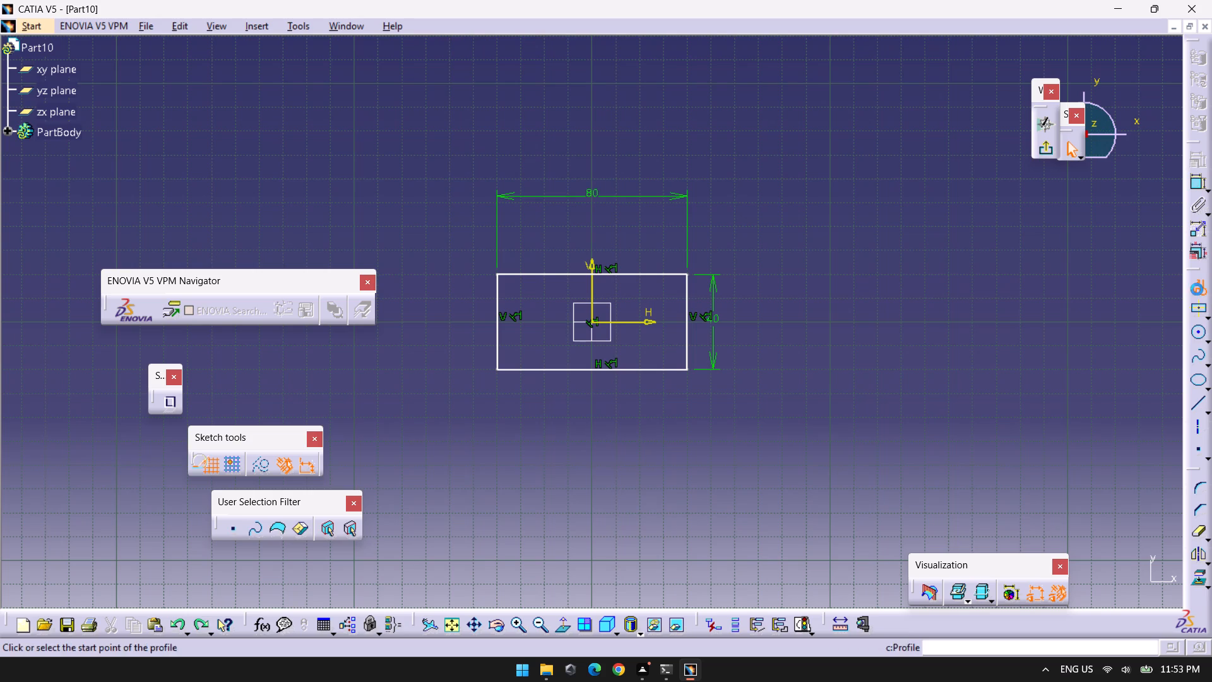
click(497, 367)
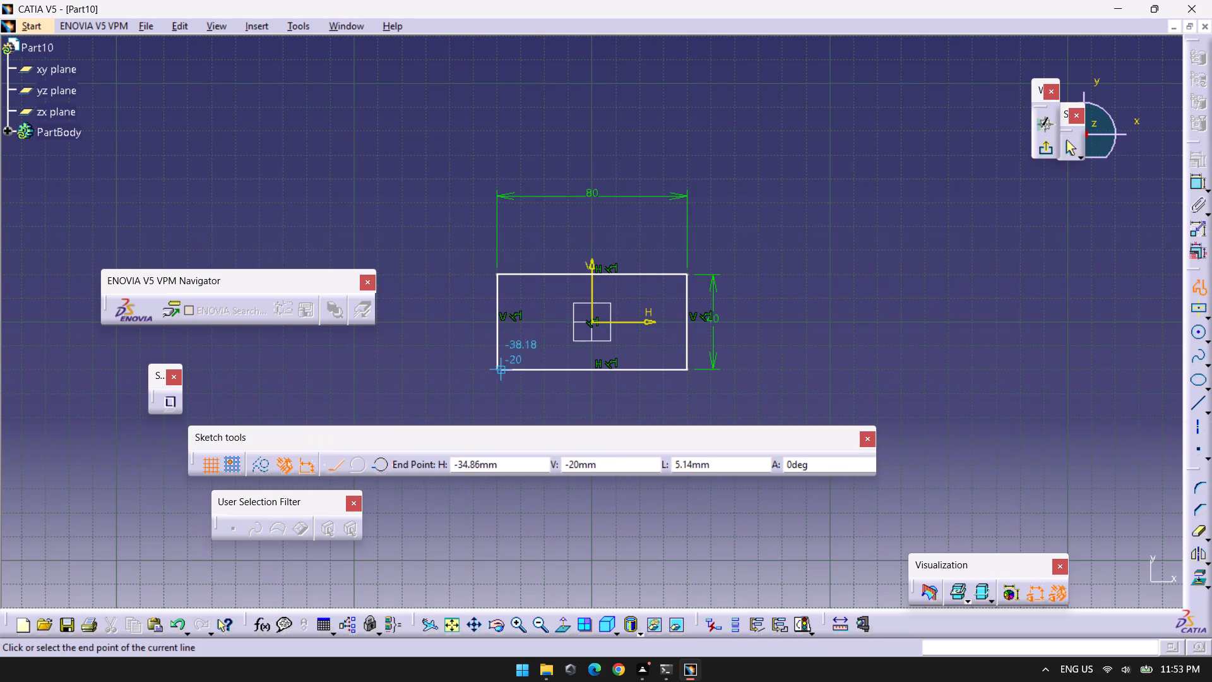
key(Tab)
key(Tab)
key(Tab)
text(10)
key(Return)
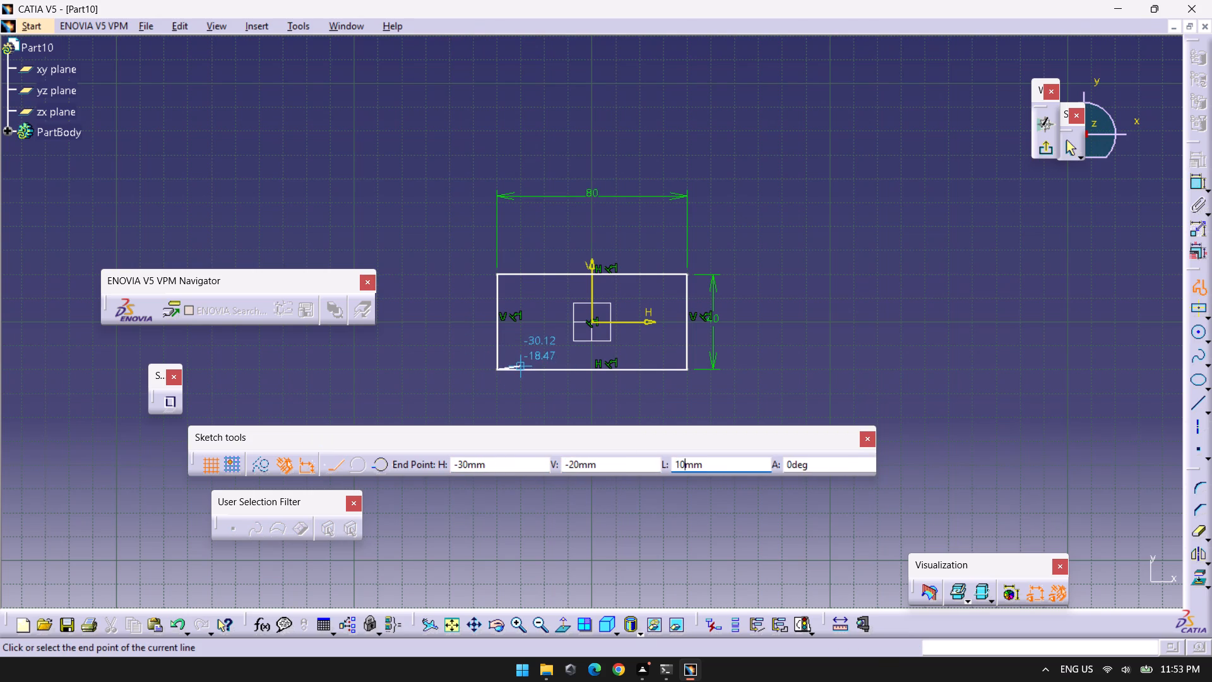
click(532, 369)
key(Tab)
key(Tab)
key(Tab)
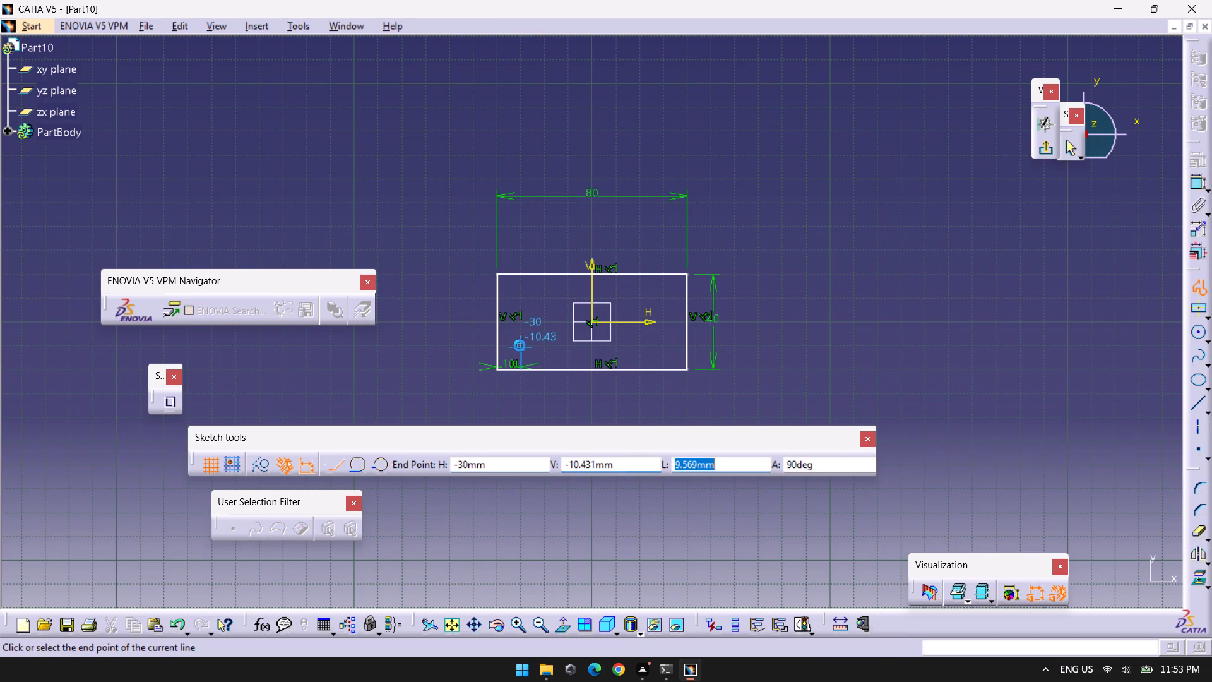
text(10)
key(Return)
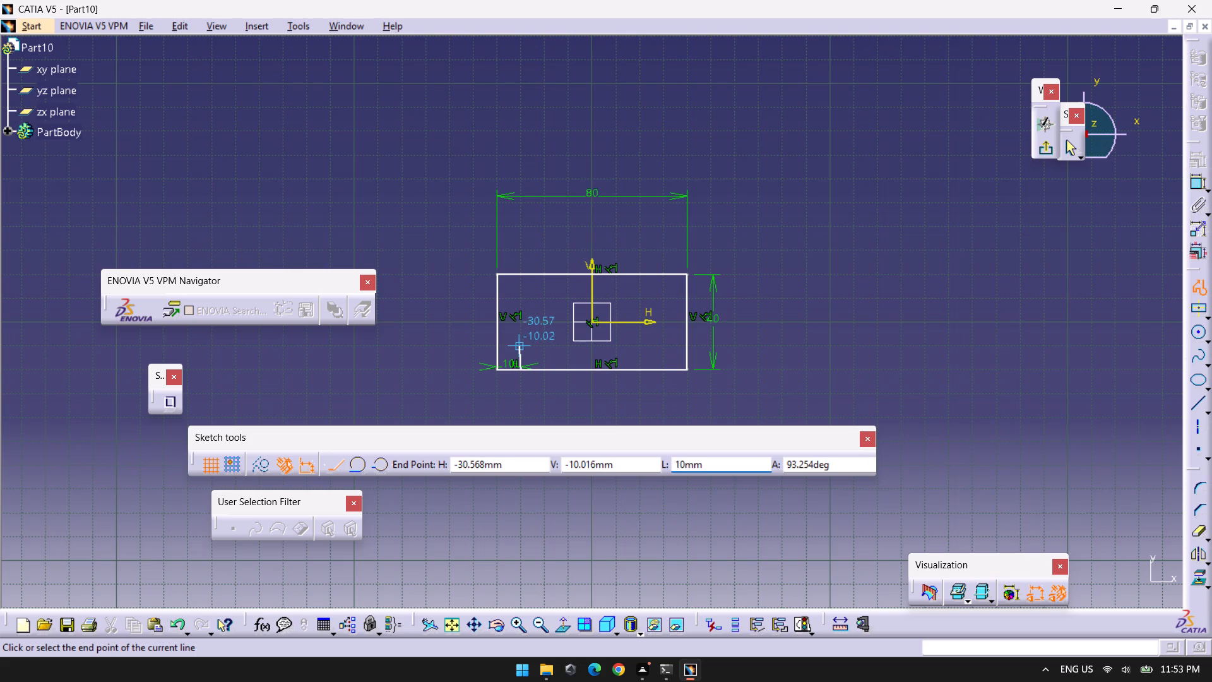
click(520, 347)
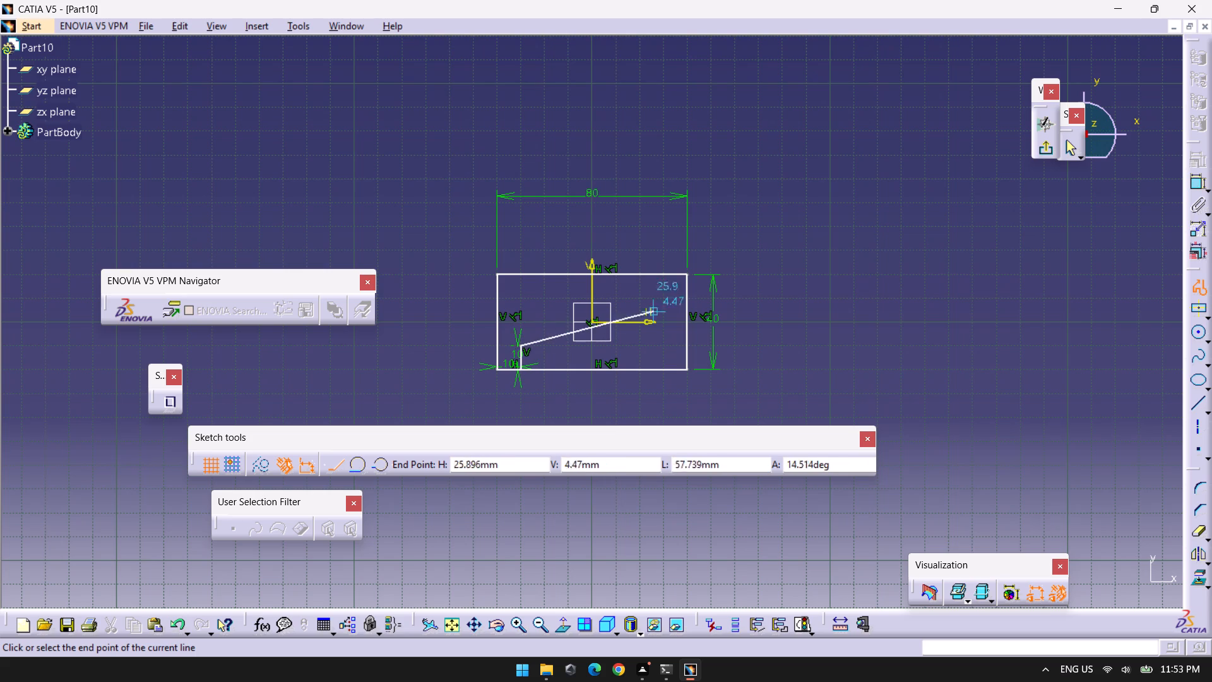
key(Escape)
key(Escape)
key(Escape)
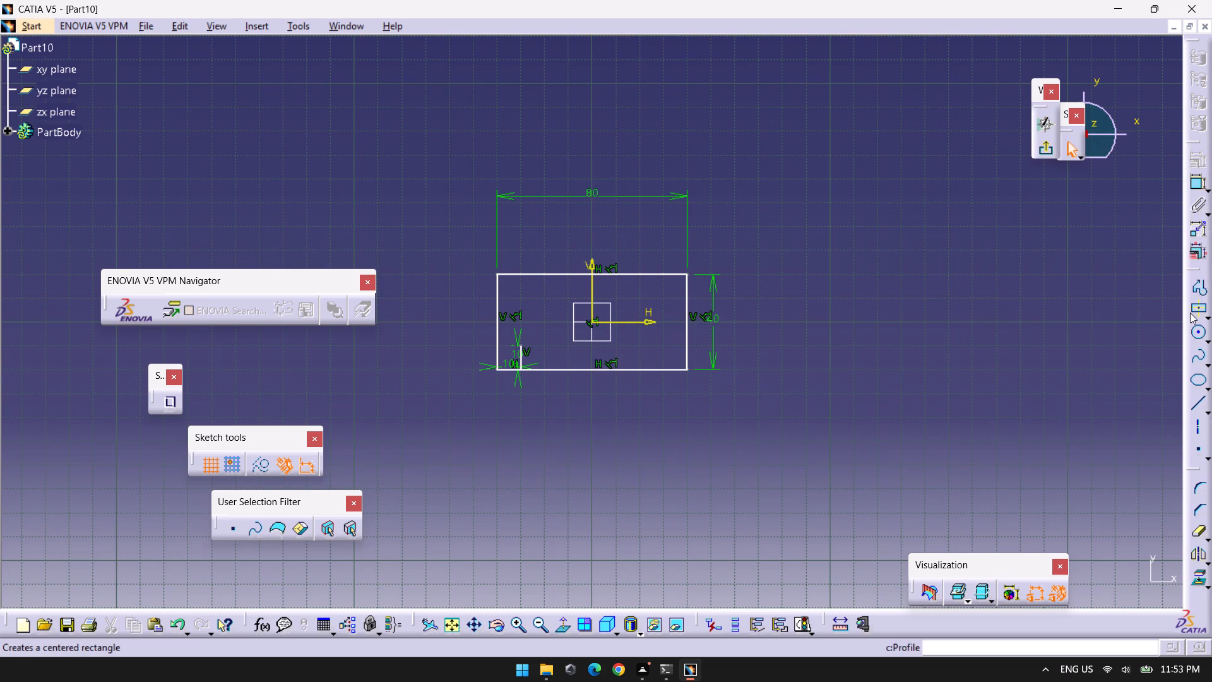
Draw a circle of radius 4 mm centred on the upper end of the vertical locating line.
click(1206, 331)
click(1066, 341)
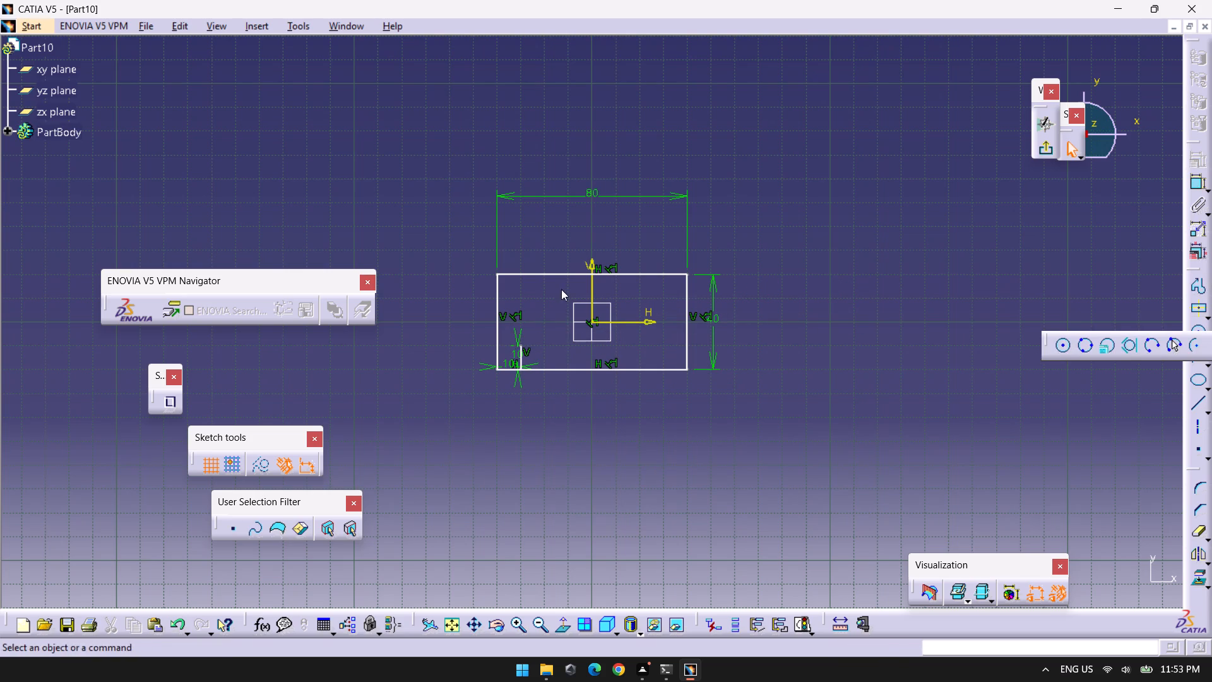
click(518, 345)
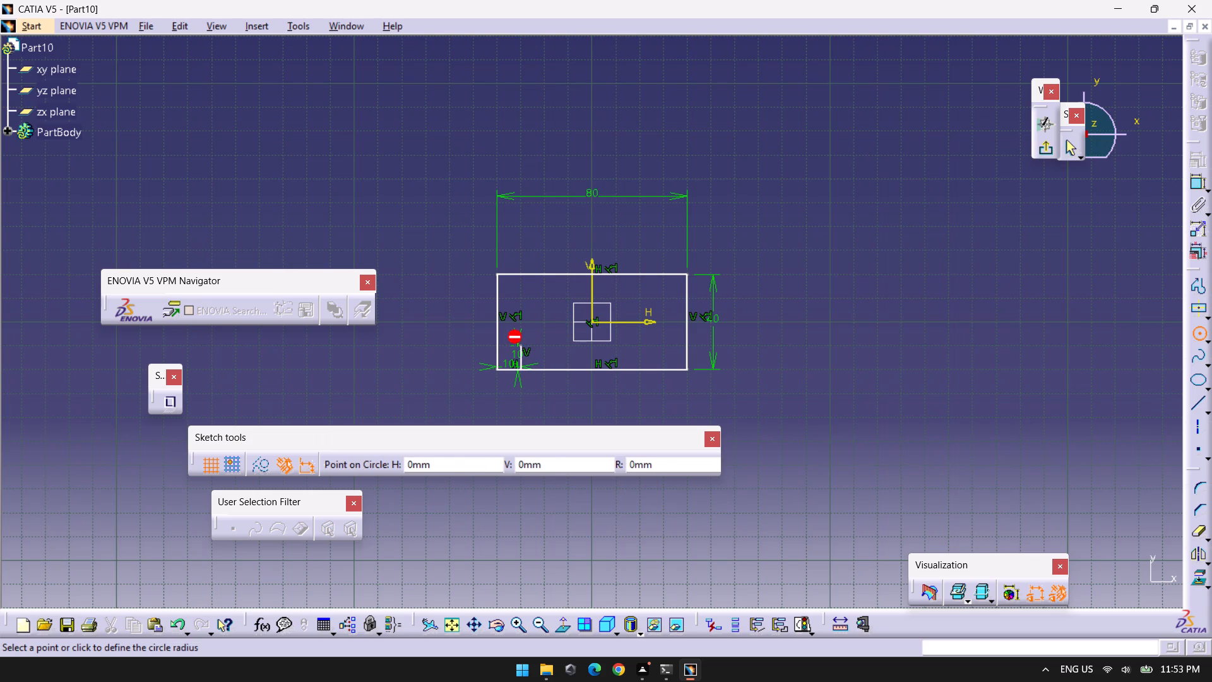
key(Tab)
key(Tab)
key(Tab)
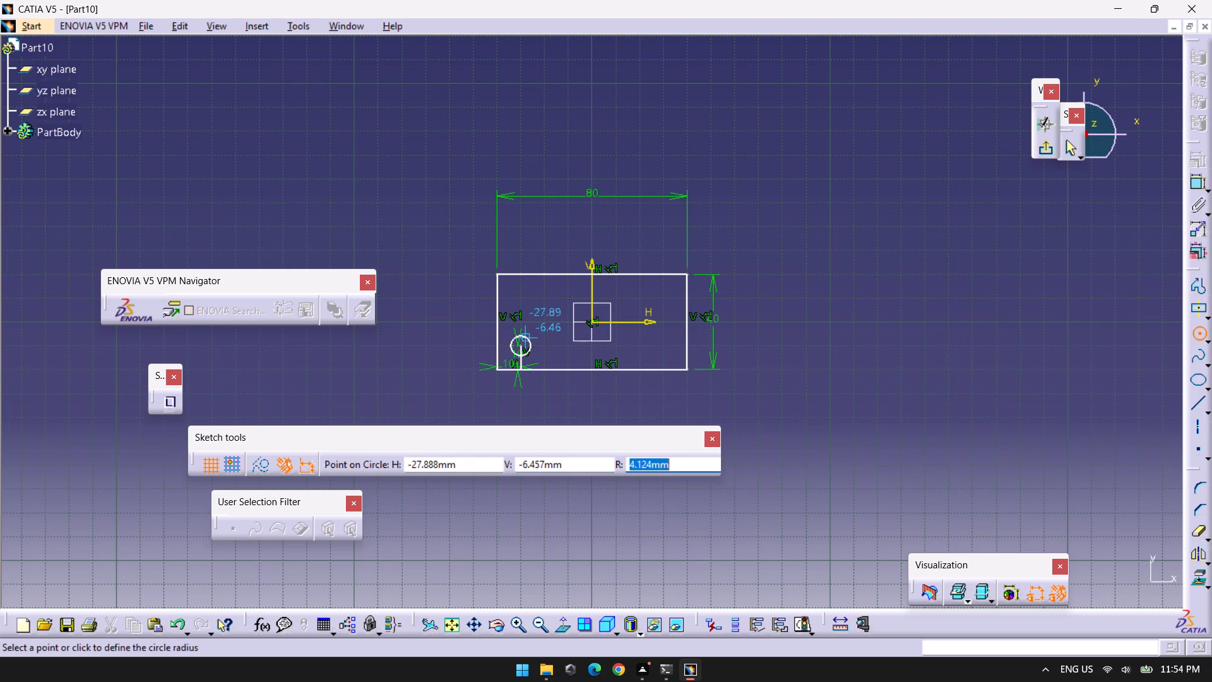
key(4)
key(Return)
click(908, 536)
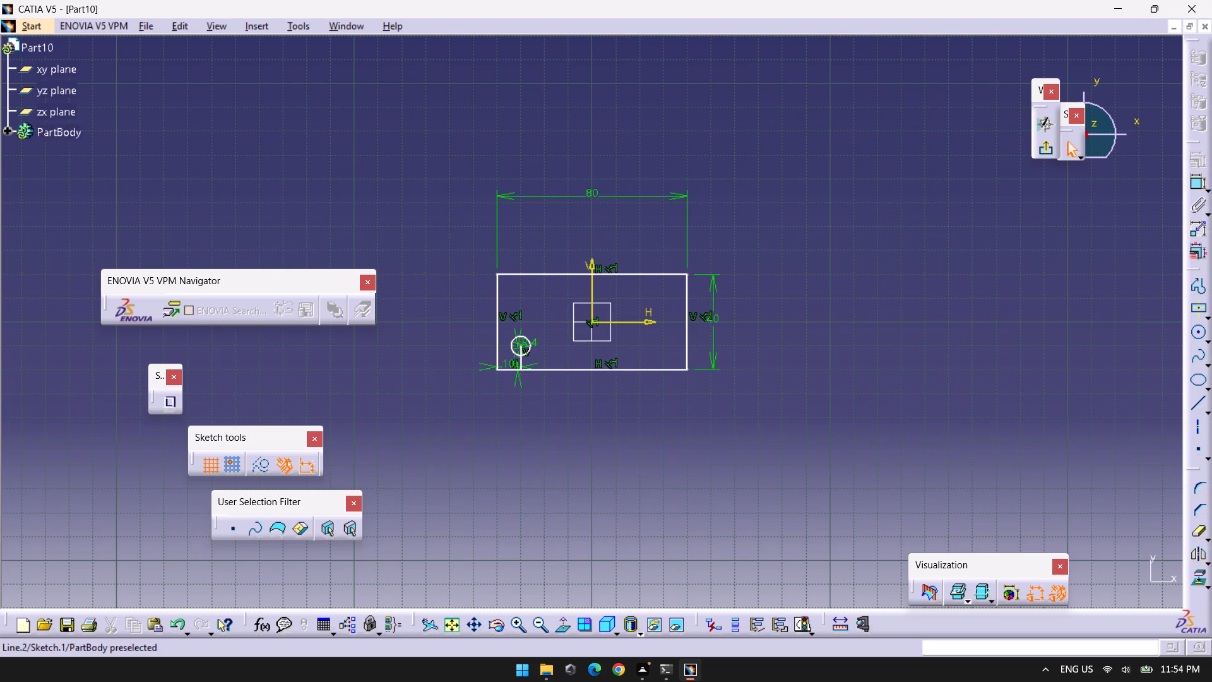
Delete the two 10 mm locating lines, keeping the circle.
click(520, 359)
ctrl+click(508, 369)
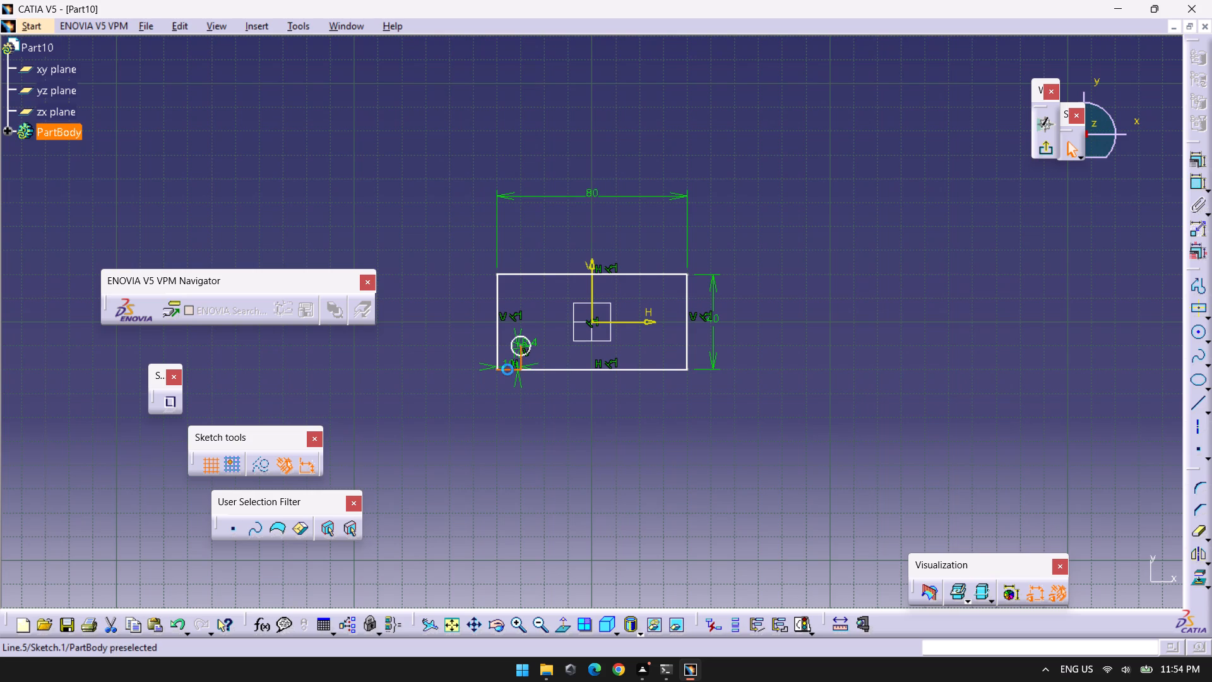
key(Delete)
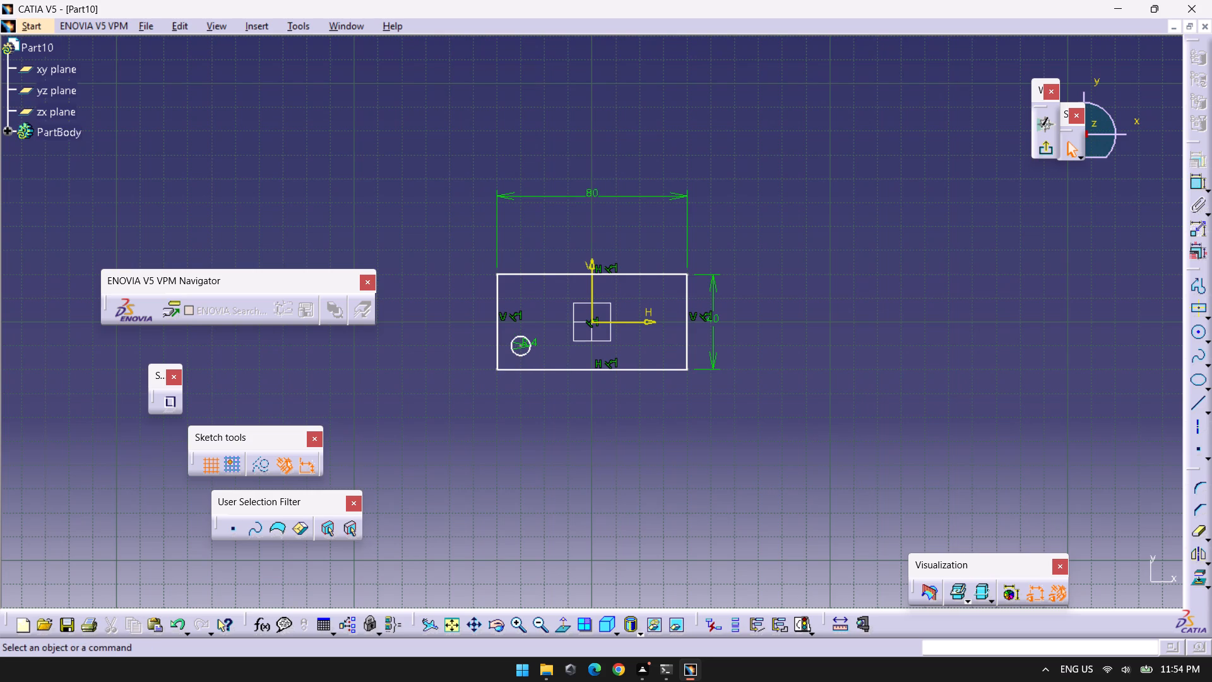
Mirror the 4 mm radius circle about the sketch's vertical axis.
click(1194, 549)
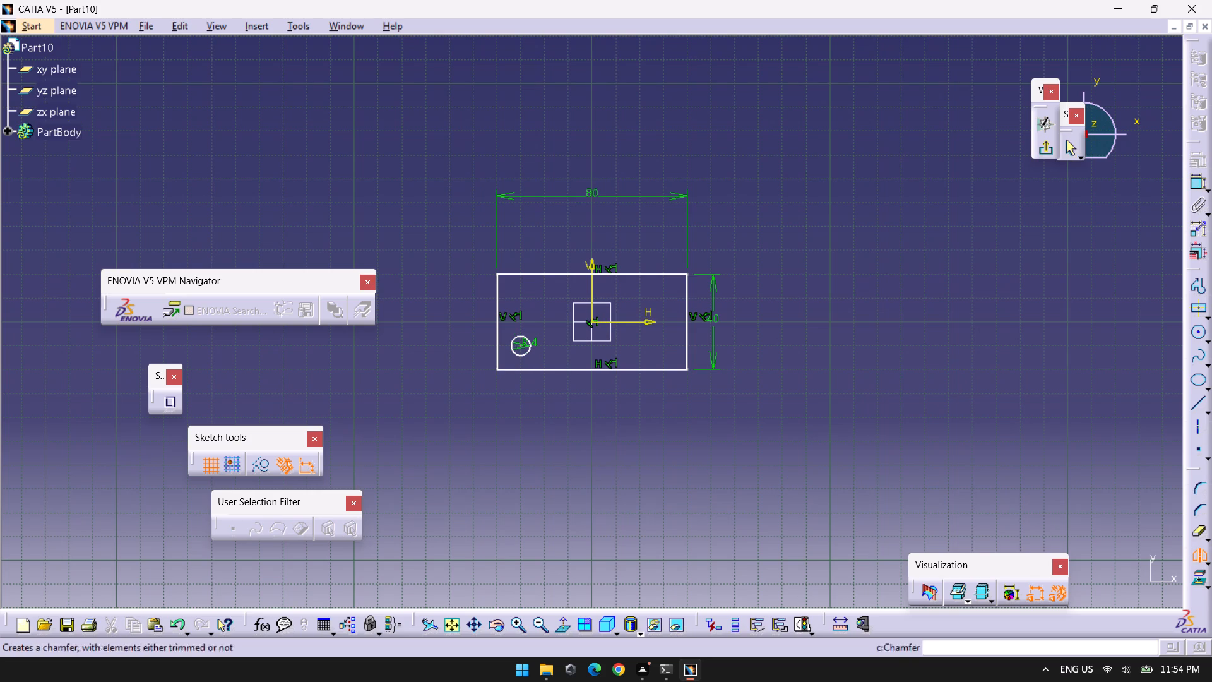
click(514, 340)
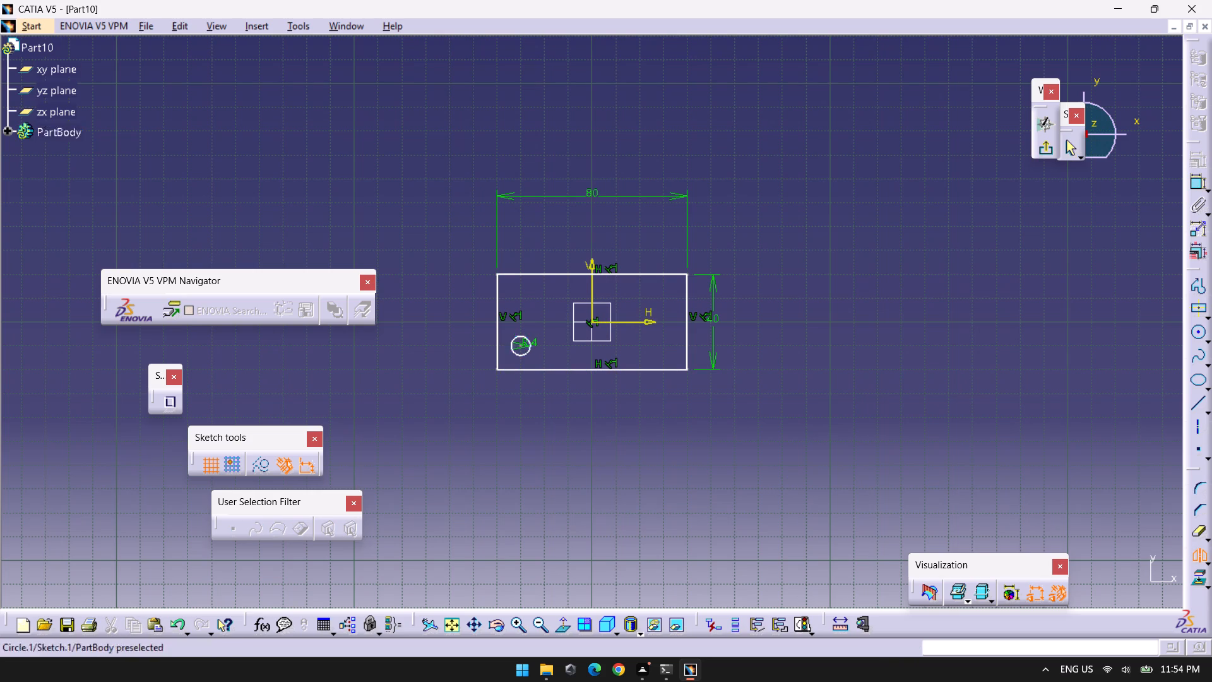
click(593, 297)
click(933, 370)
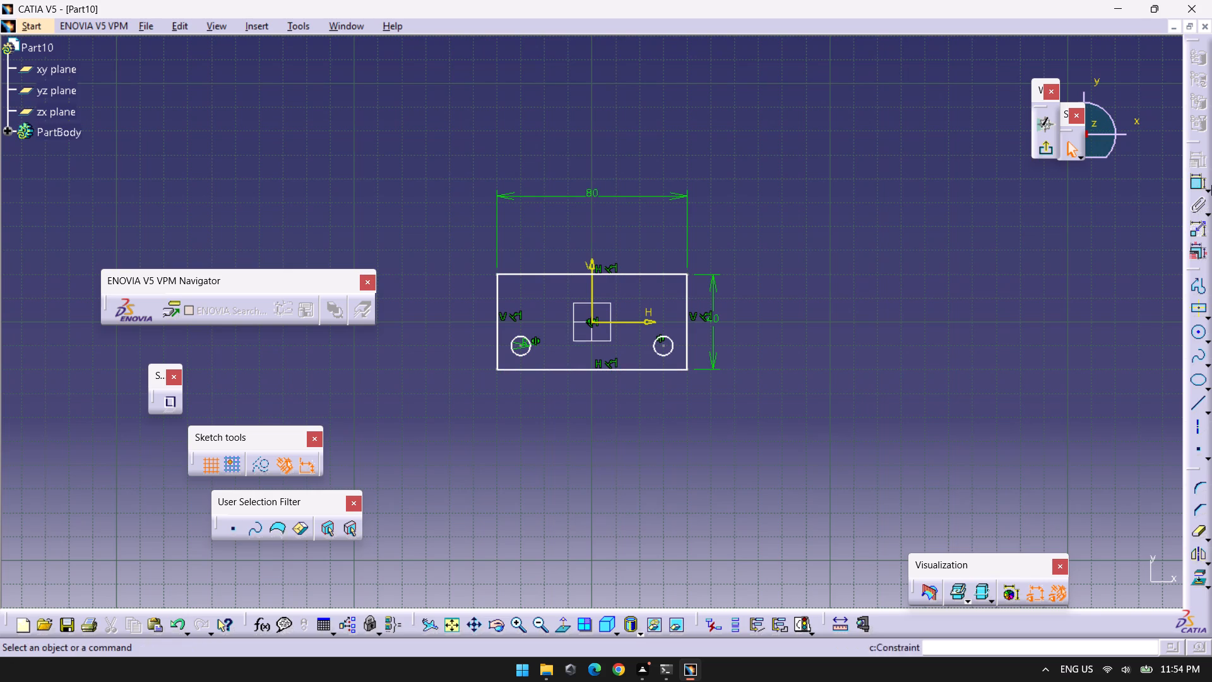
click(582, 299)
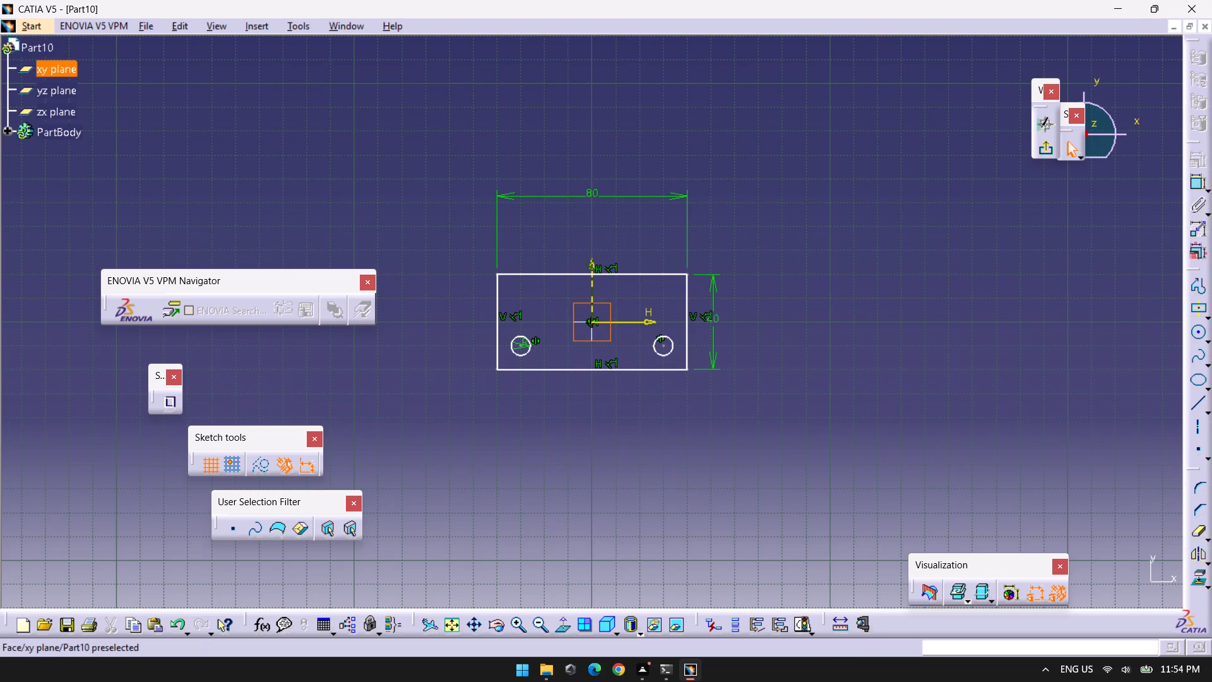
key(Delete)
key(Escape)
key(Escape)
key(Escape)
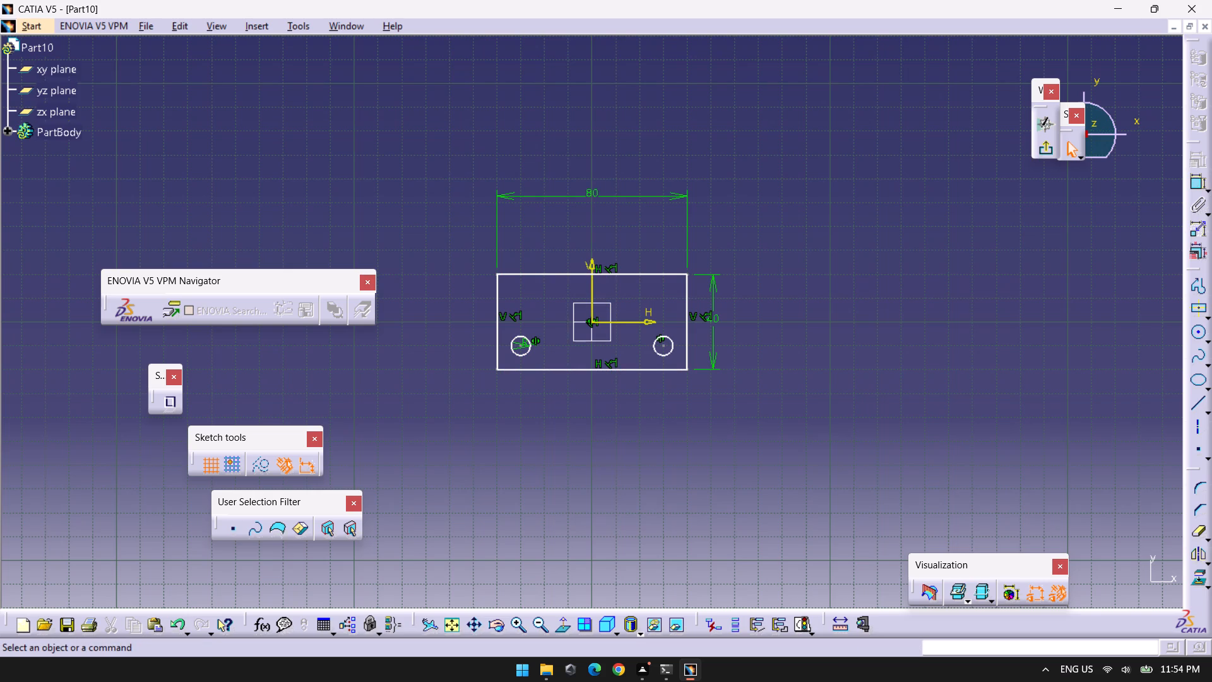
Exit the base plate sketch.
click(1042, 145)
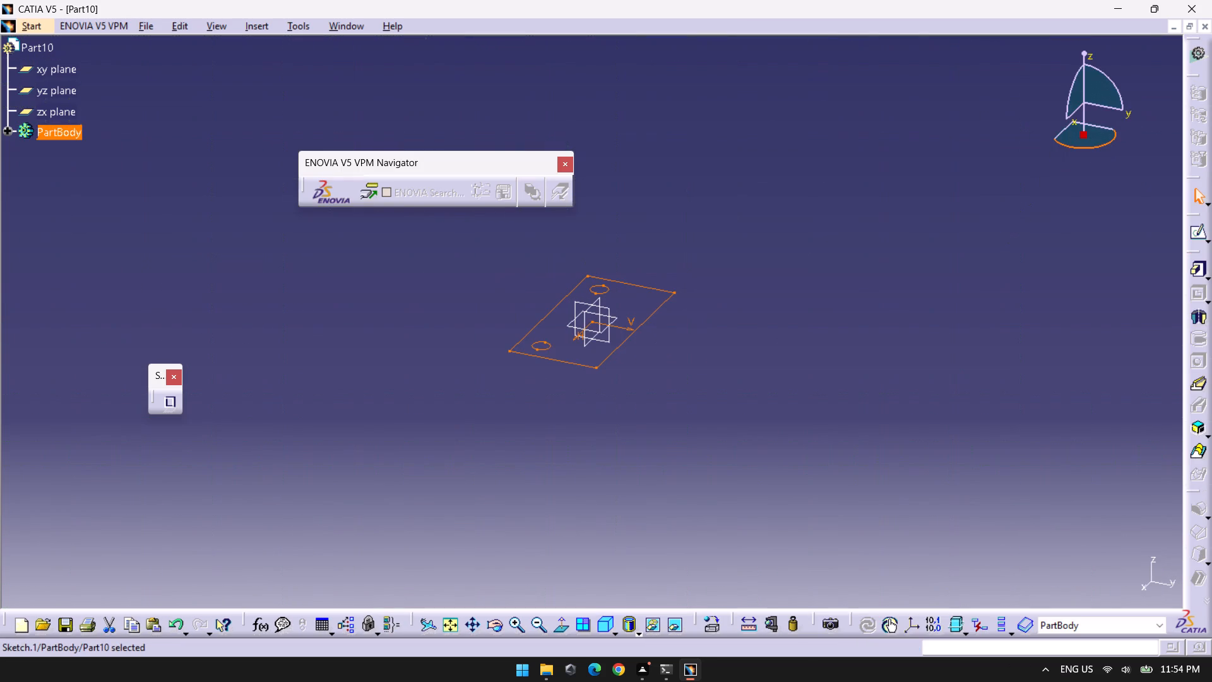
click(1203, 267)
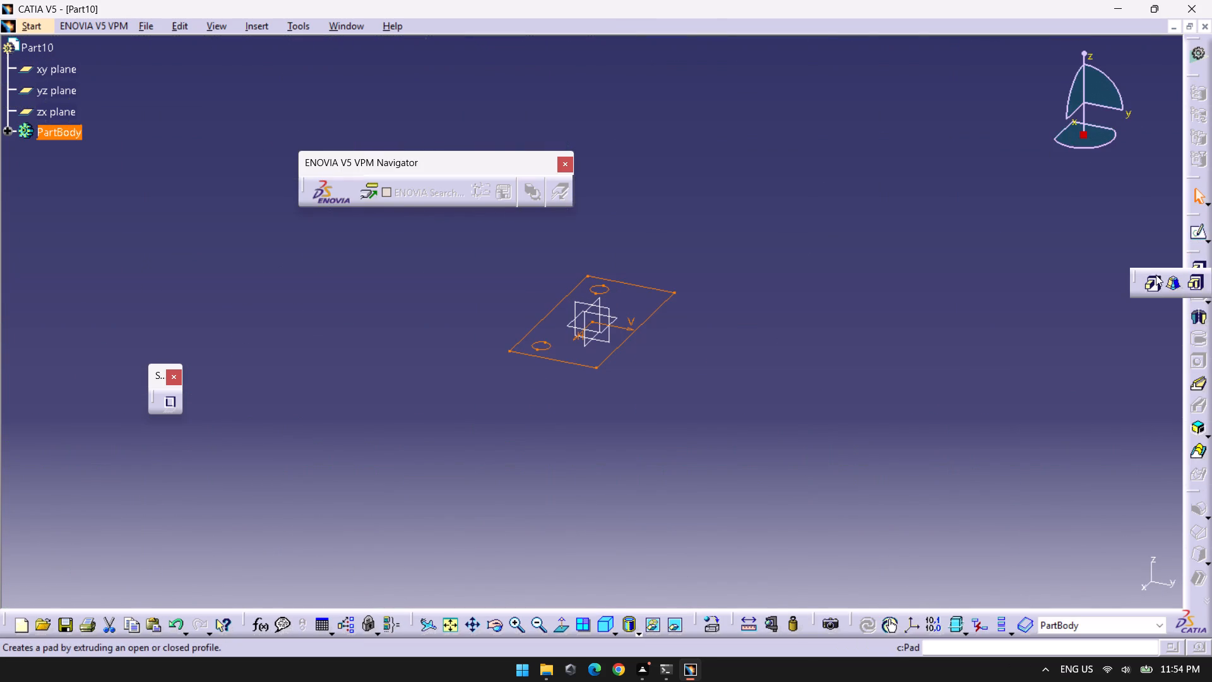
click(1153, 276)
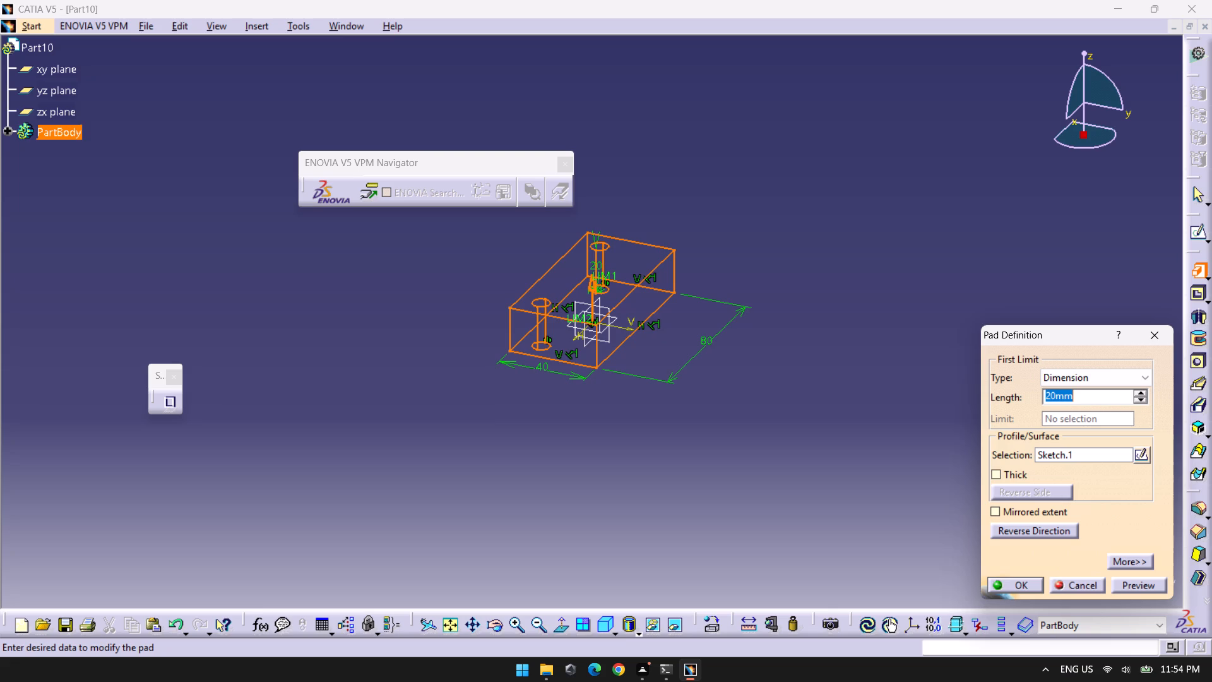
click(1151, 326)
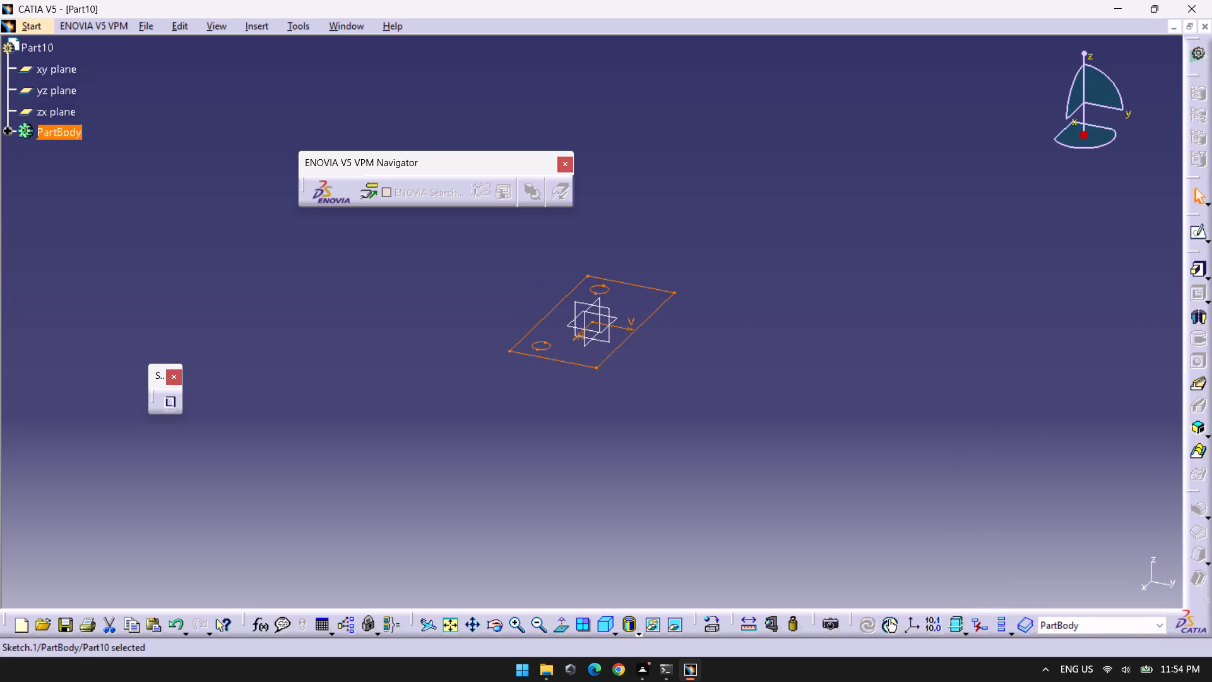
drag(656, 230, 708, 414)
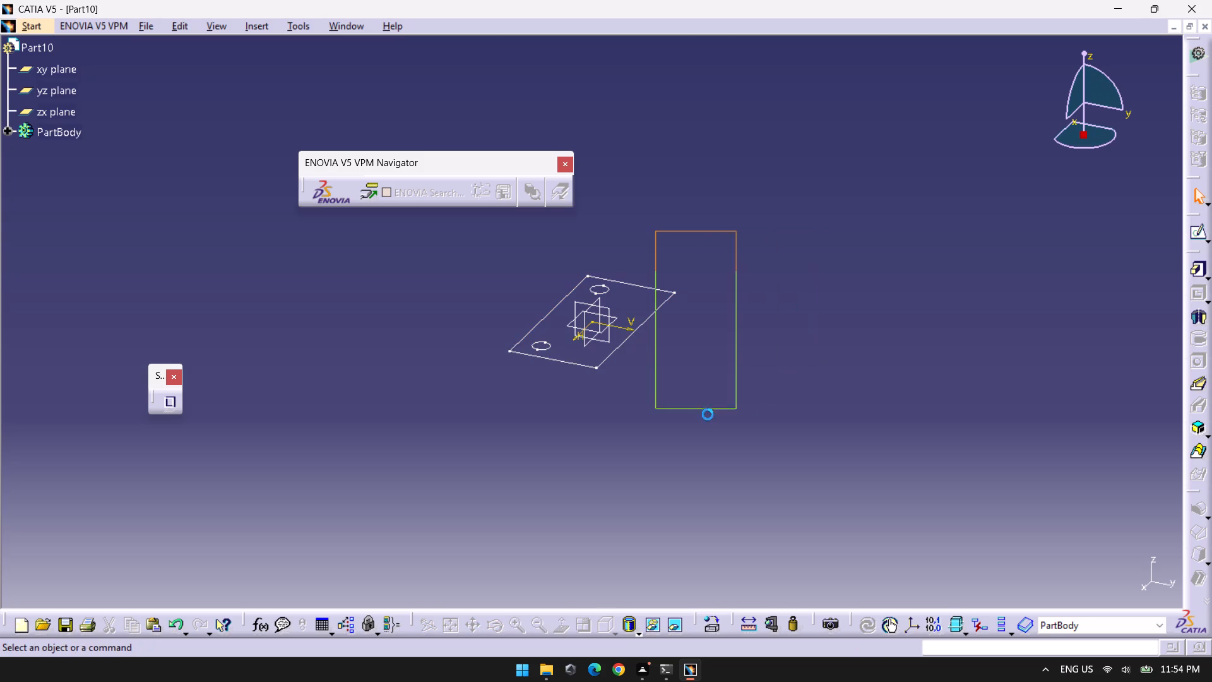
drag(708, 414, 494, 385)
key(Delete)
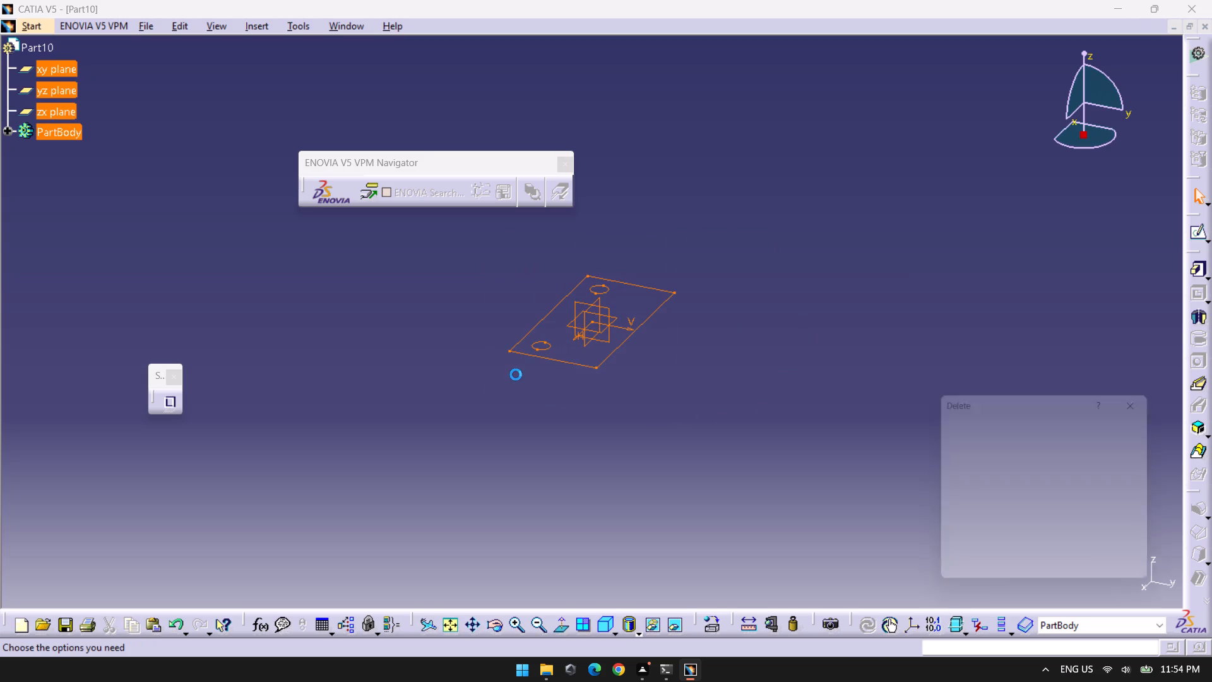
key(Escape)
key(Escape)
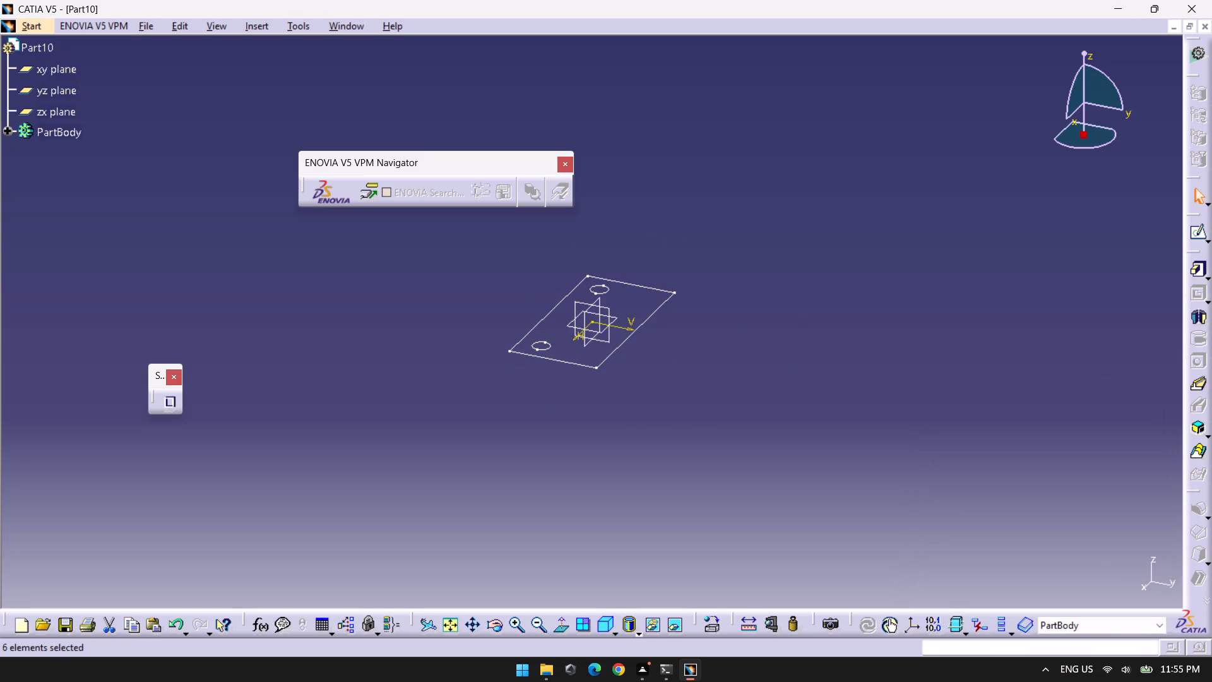
Undo the work back to before the base plate sketch was created.
key(ctrl+z)
key(ctrl+z)
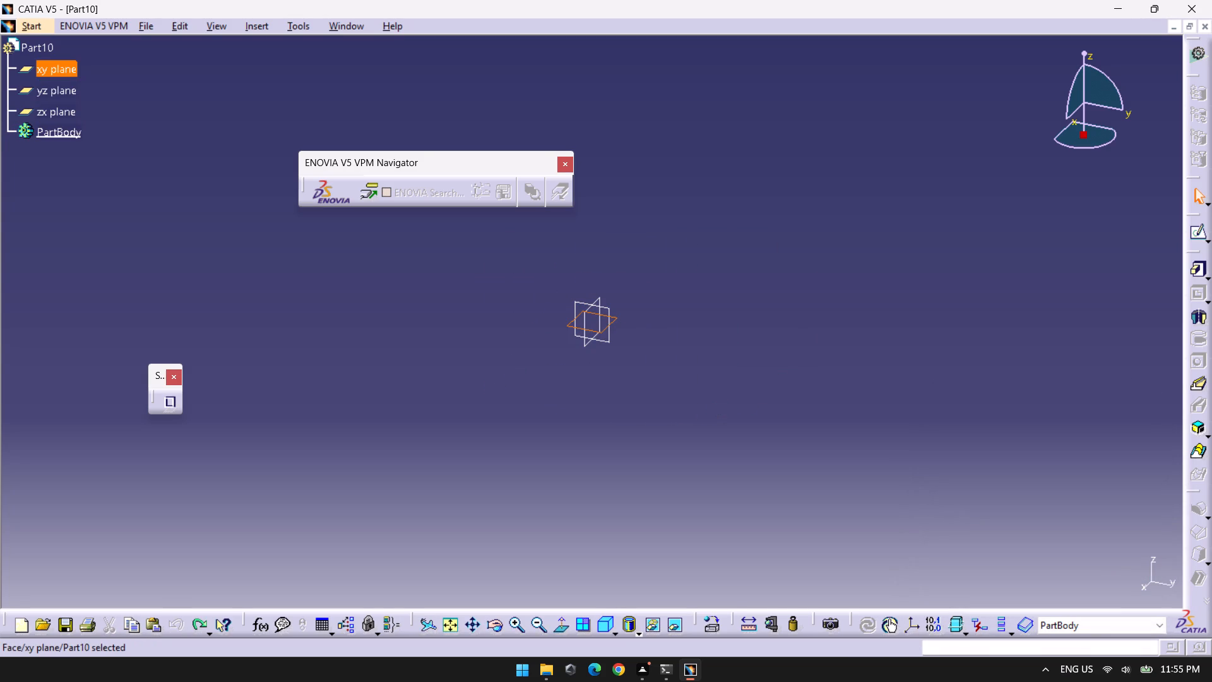
Open a new sketch on the yz plane.
click(609, 306)
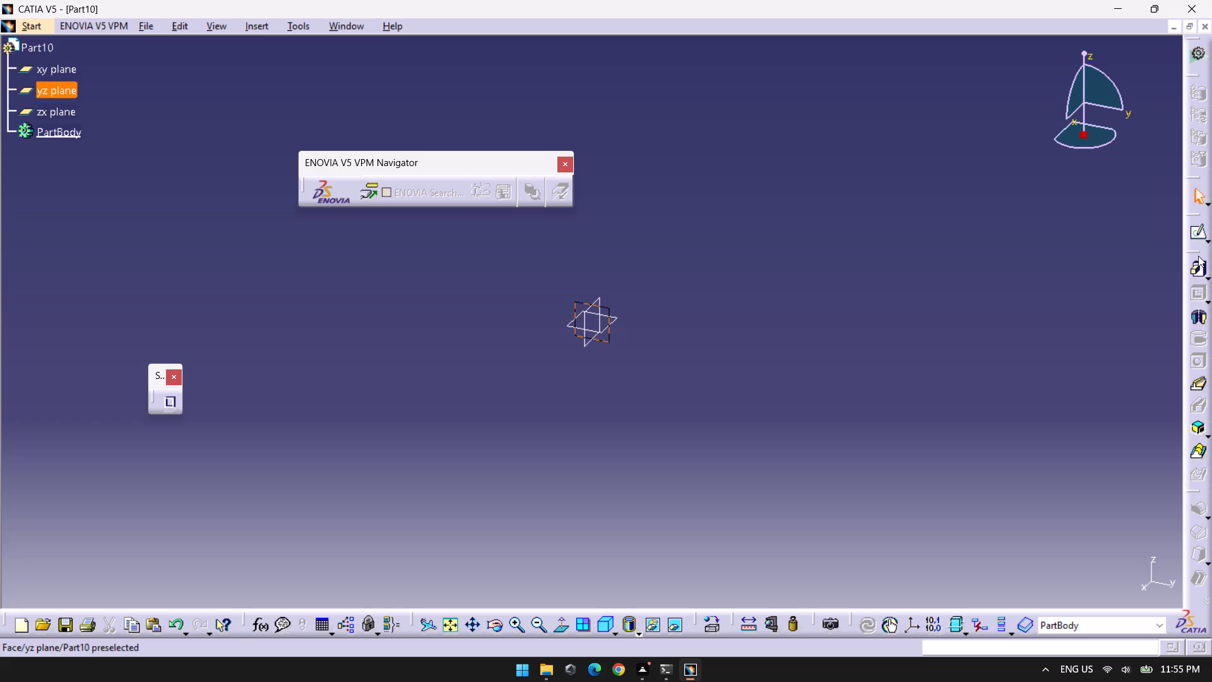
click(1191, 237)
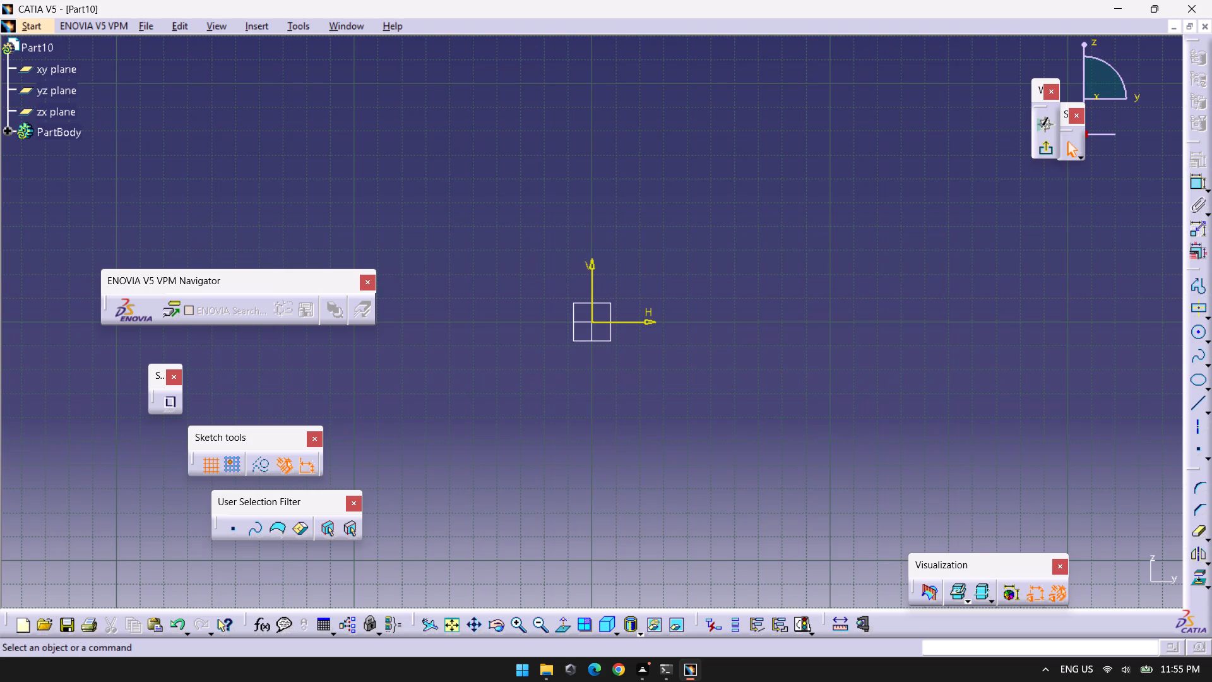
Draw a centered rectangle at the sketch origin, 80 mm wide and 30 mm high.
click(1197, 309)
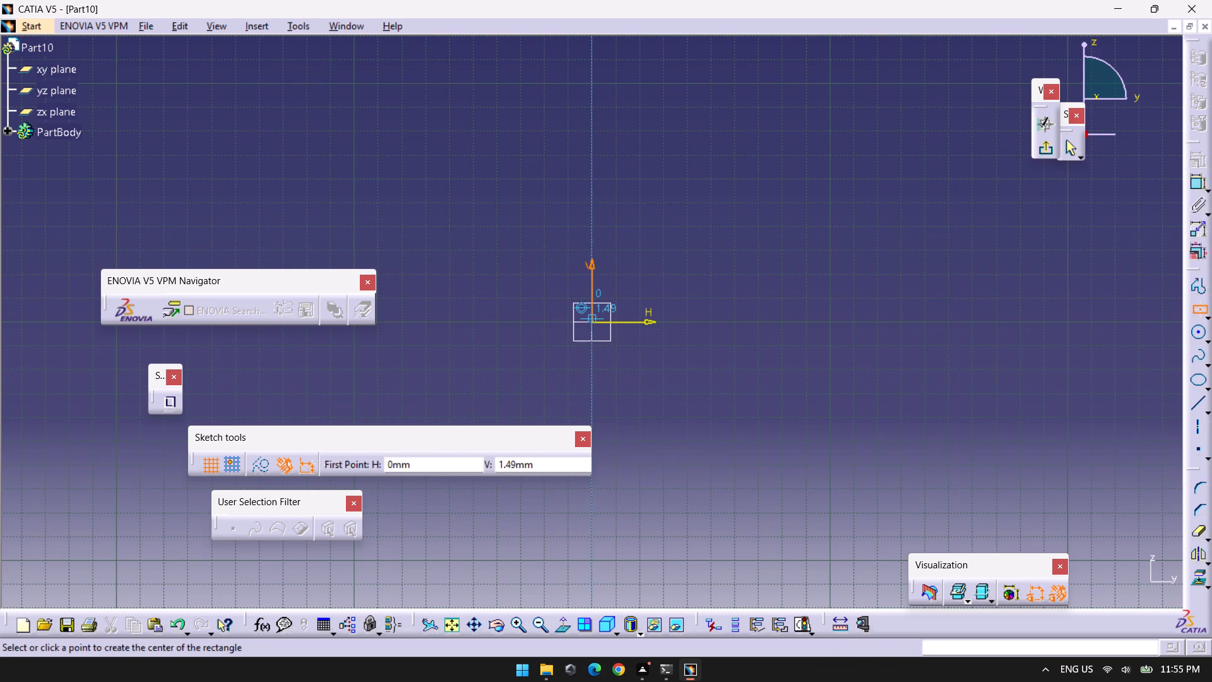
click(595, 324)
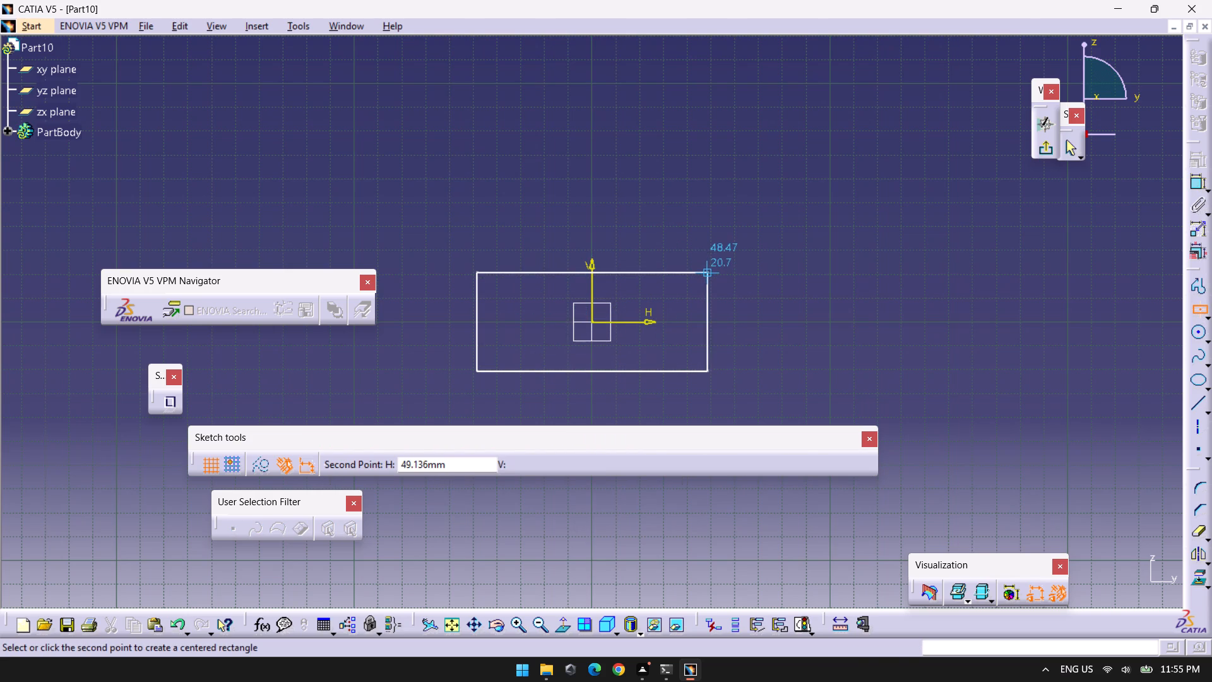
key(Tab)
key(Tab)
key(Tab)
text(30)
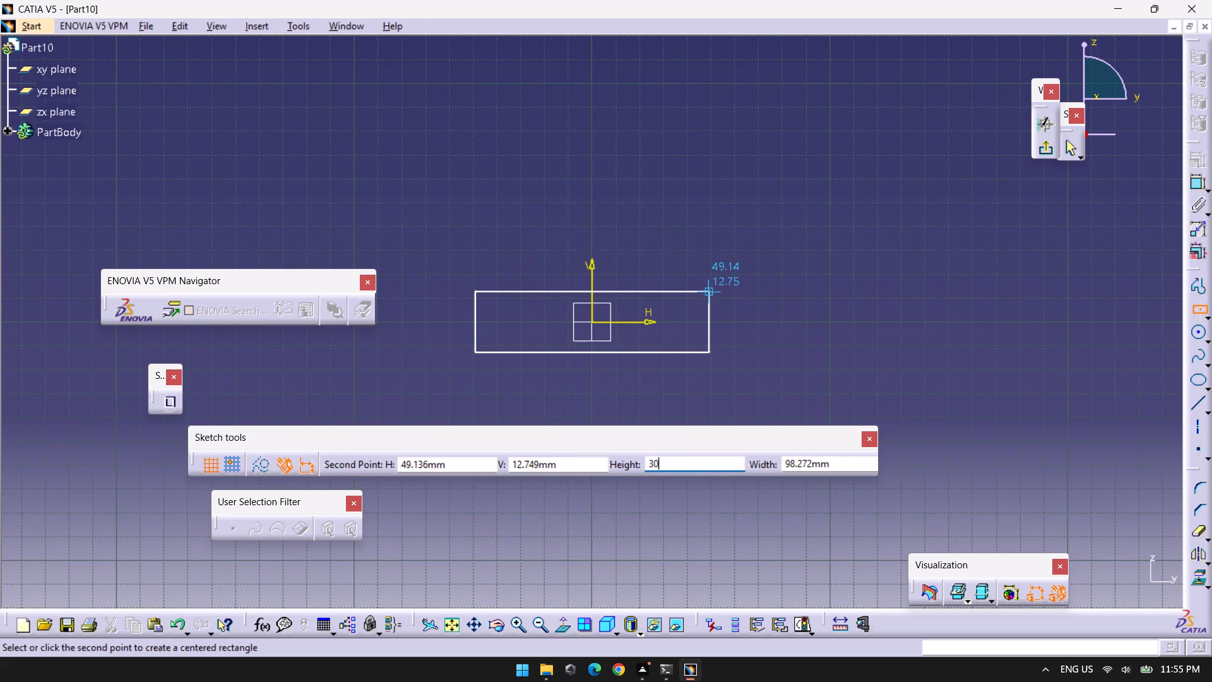
key(Tab)
key(Tab)
key(Tab)
key(Tab)
key(Tab)
text(80)
key(Return)
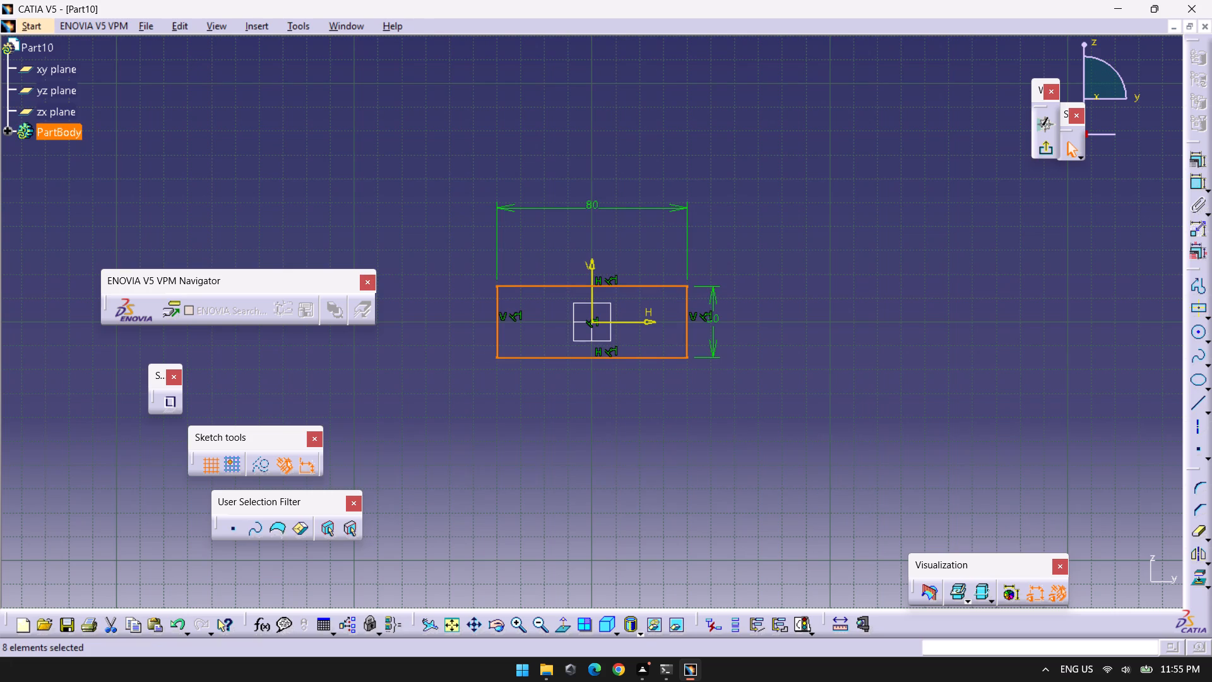
click(777, 257)
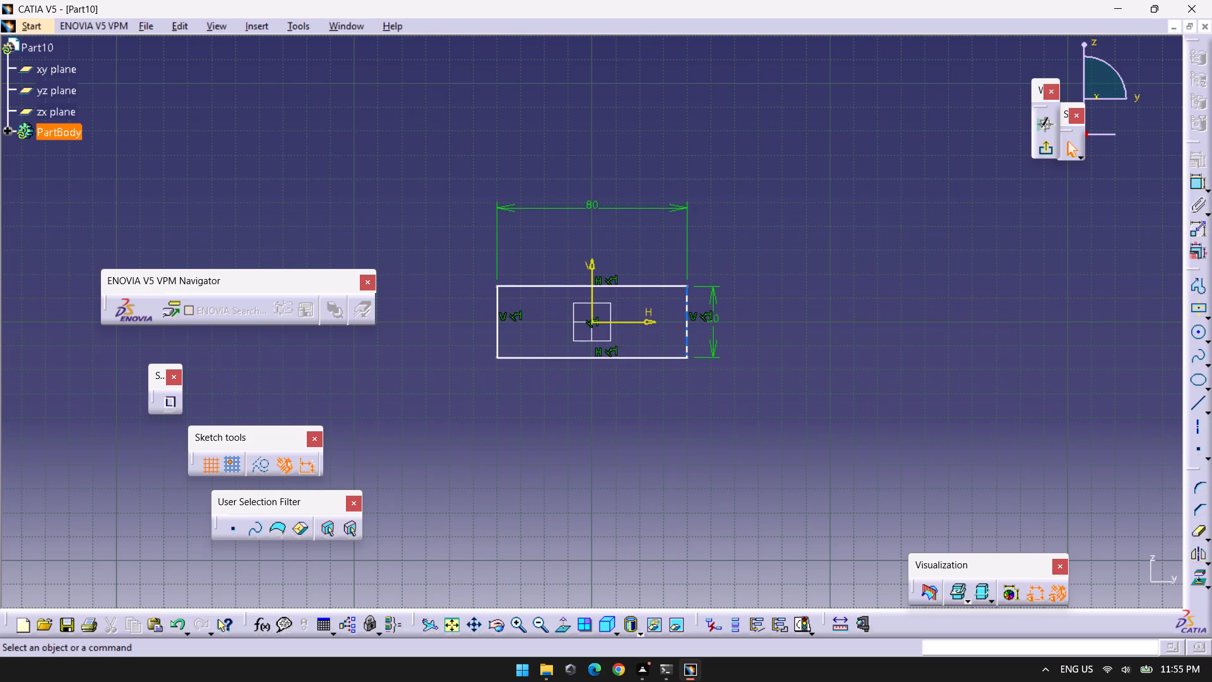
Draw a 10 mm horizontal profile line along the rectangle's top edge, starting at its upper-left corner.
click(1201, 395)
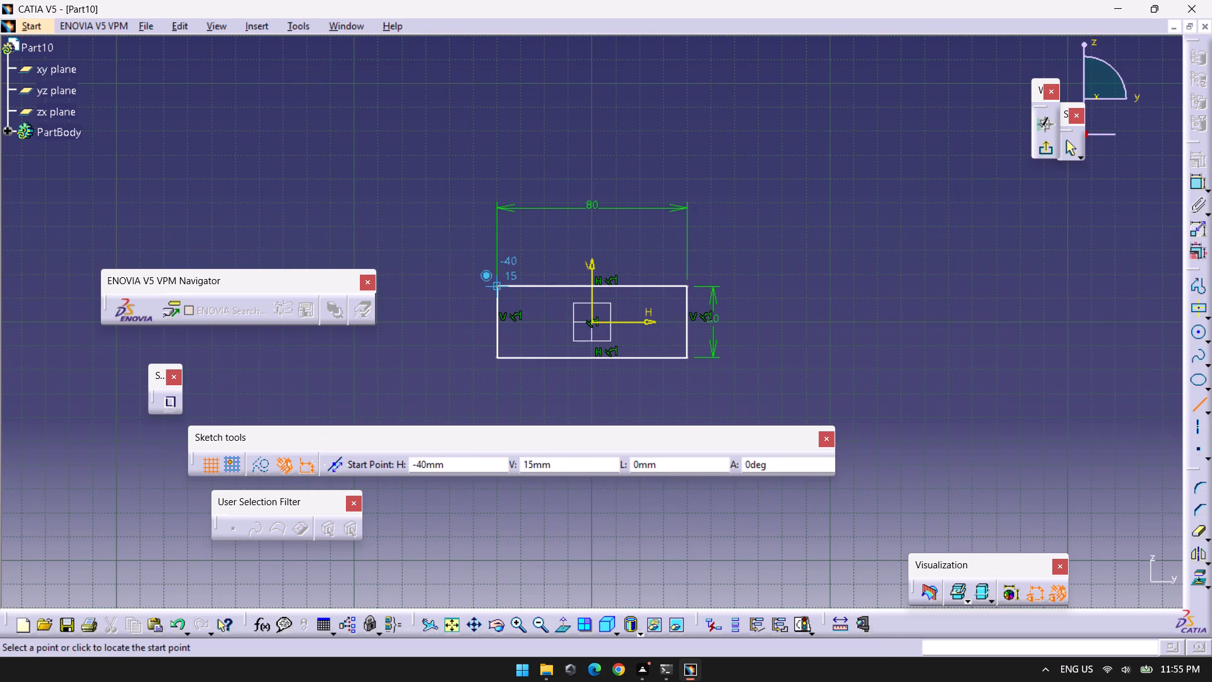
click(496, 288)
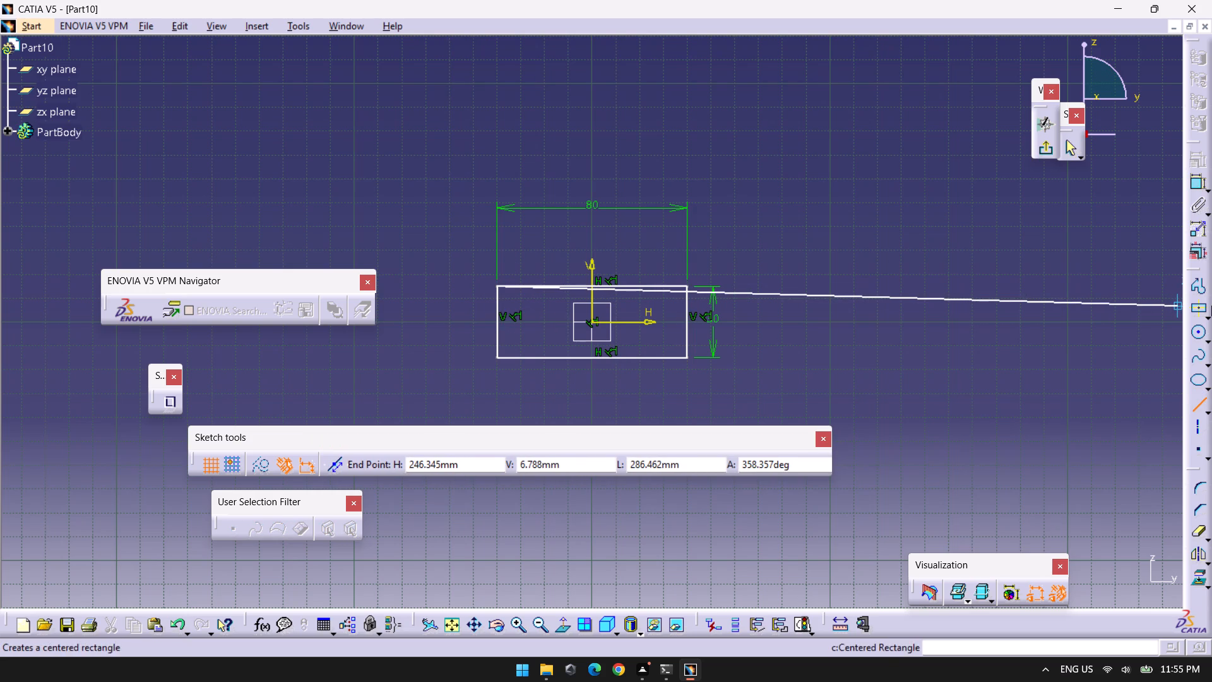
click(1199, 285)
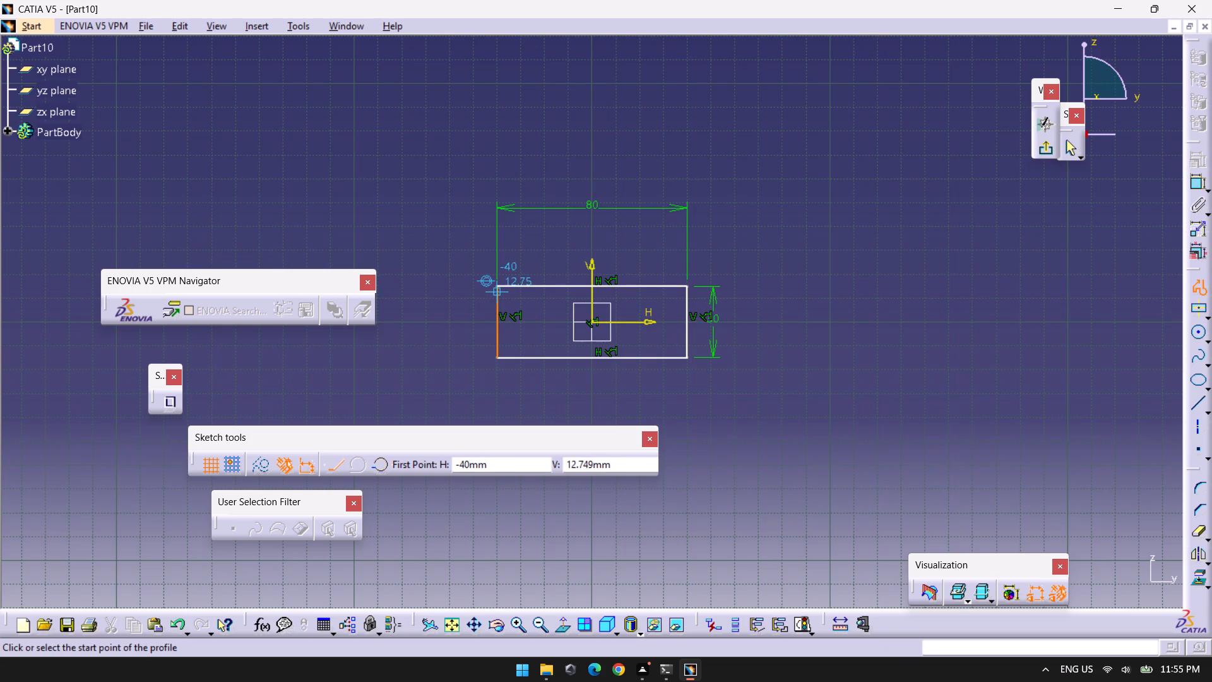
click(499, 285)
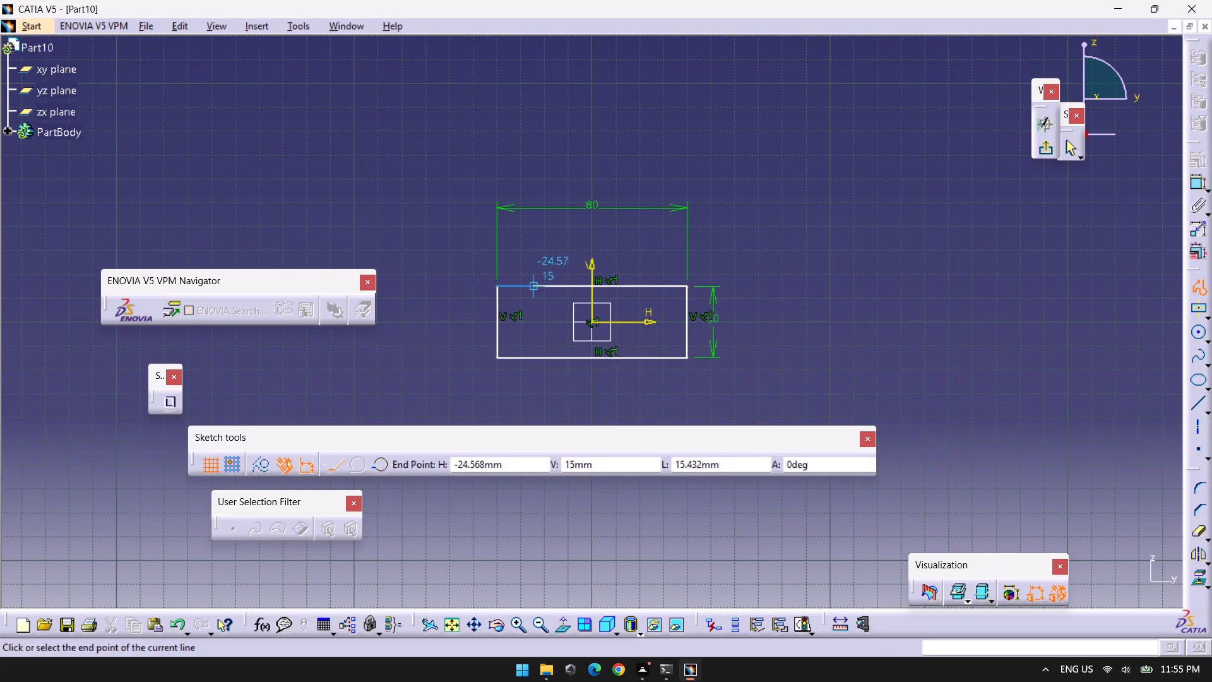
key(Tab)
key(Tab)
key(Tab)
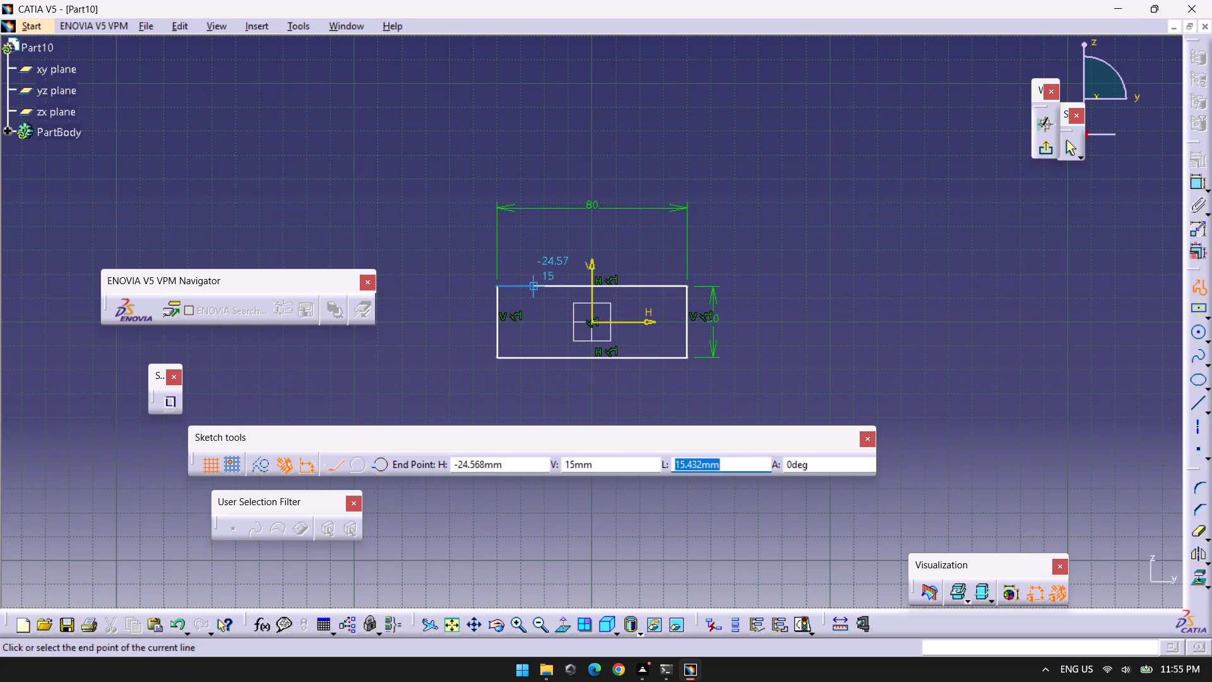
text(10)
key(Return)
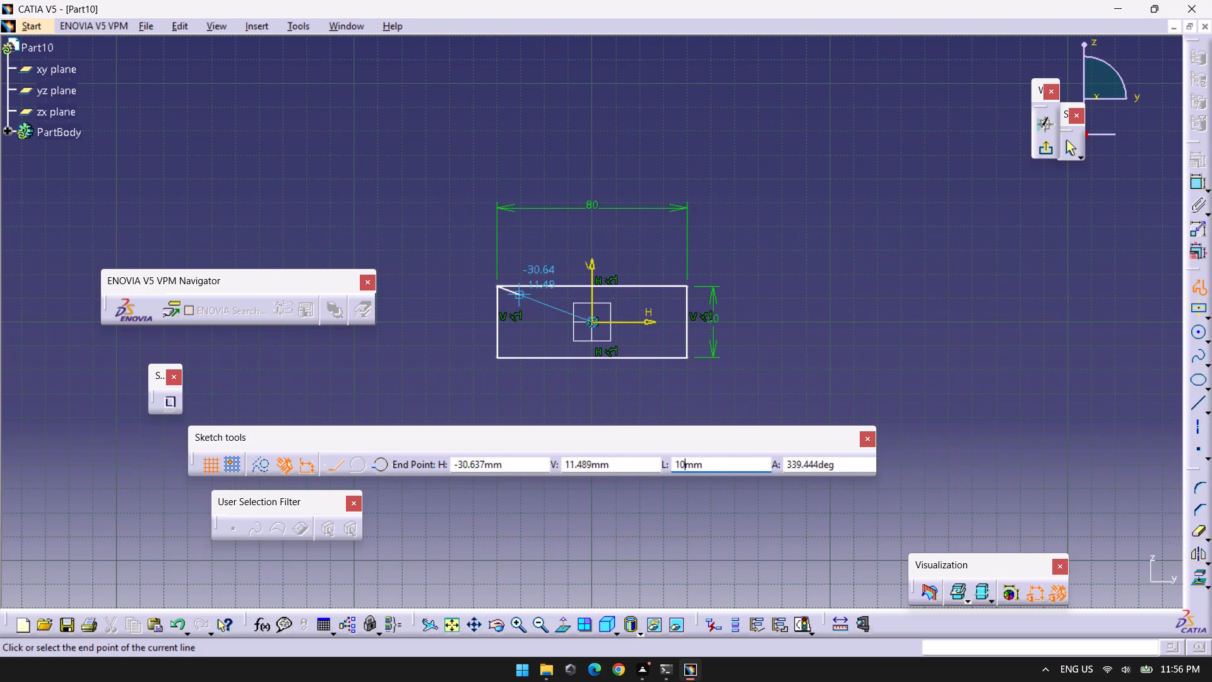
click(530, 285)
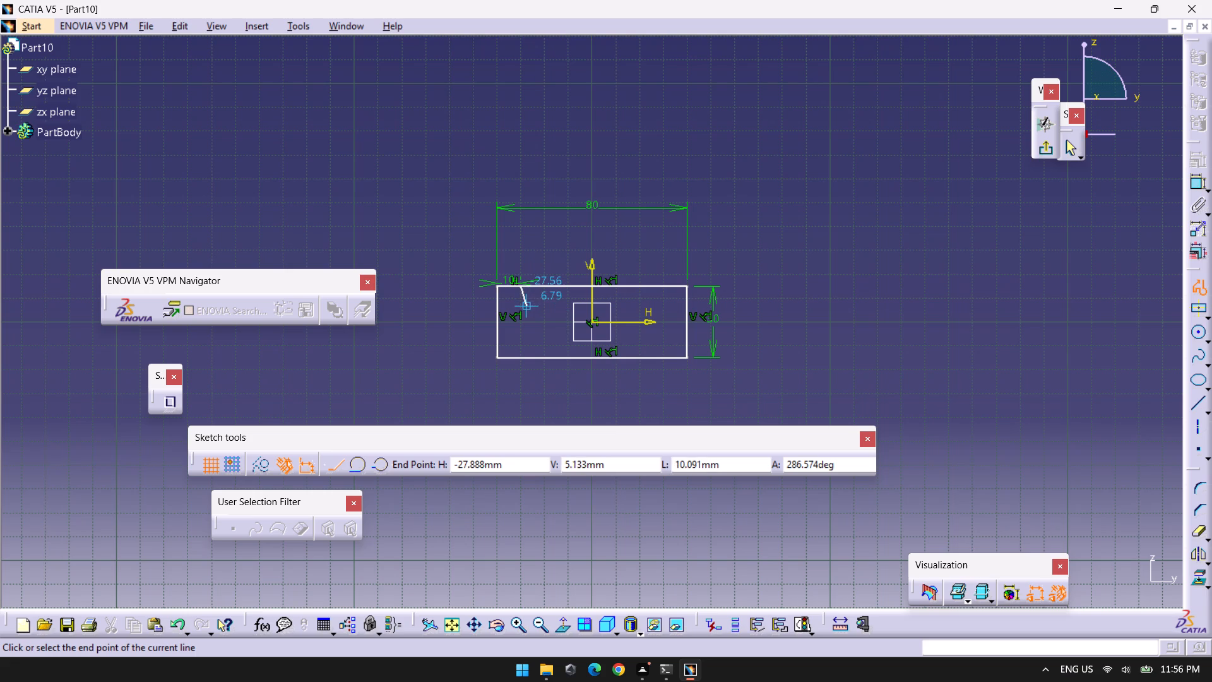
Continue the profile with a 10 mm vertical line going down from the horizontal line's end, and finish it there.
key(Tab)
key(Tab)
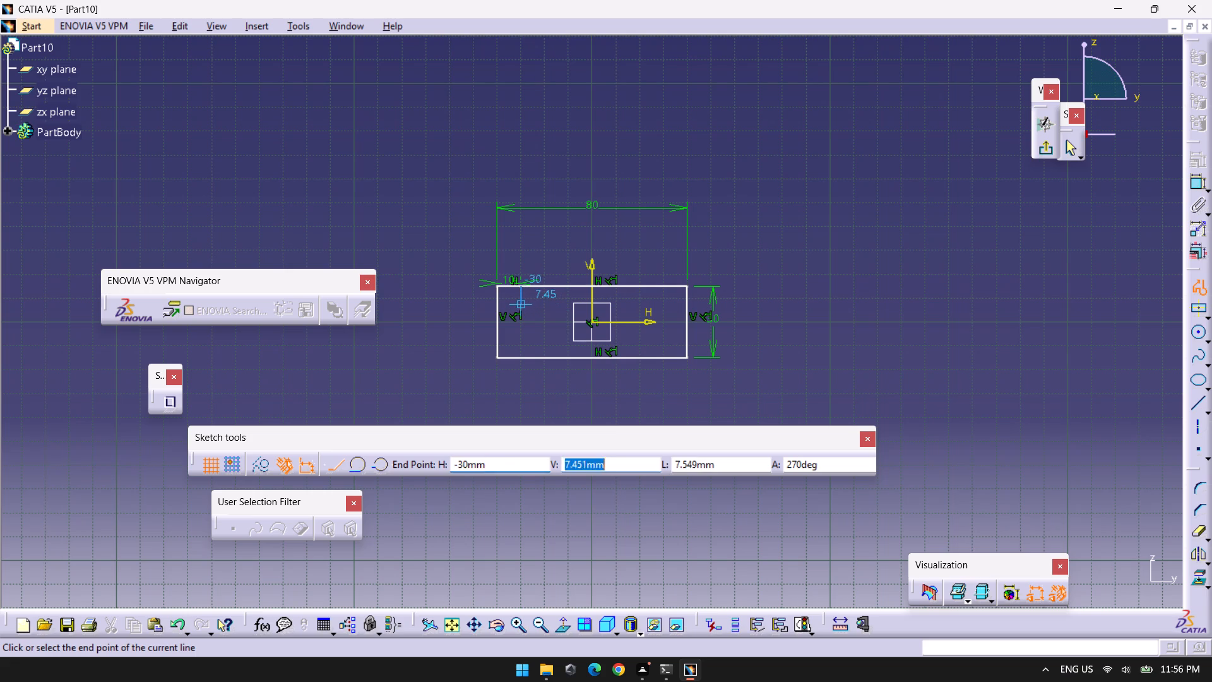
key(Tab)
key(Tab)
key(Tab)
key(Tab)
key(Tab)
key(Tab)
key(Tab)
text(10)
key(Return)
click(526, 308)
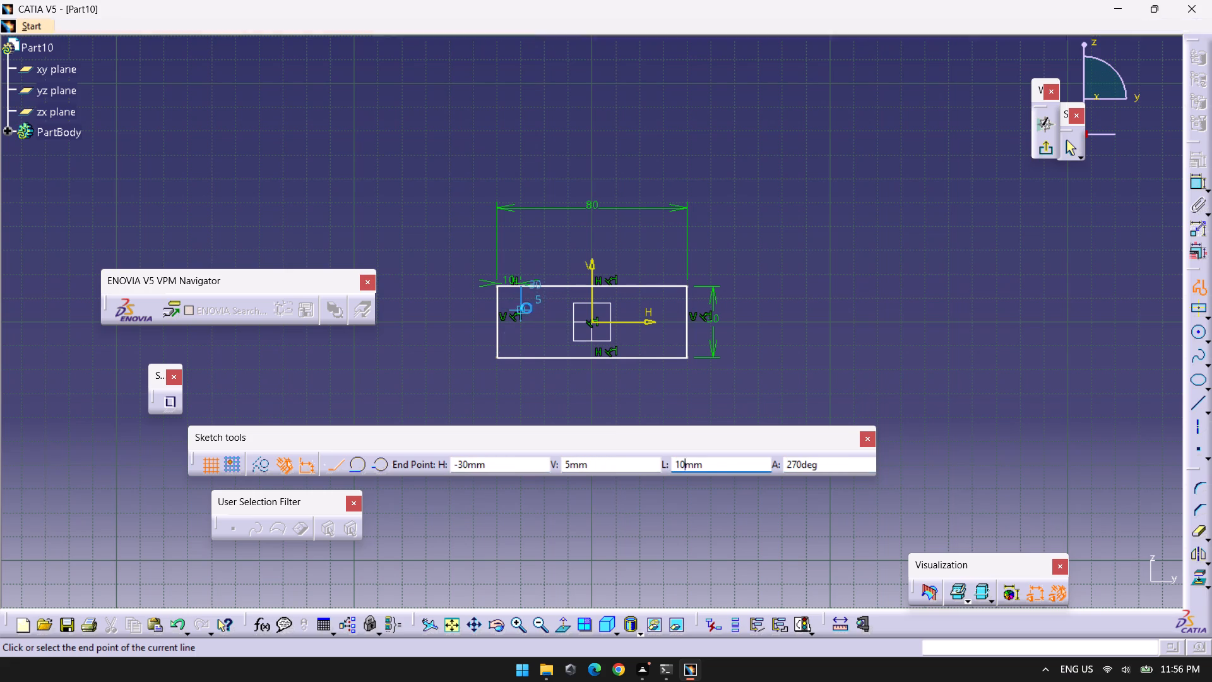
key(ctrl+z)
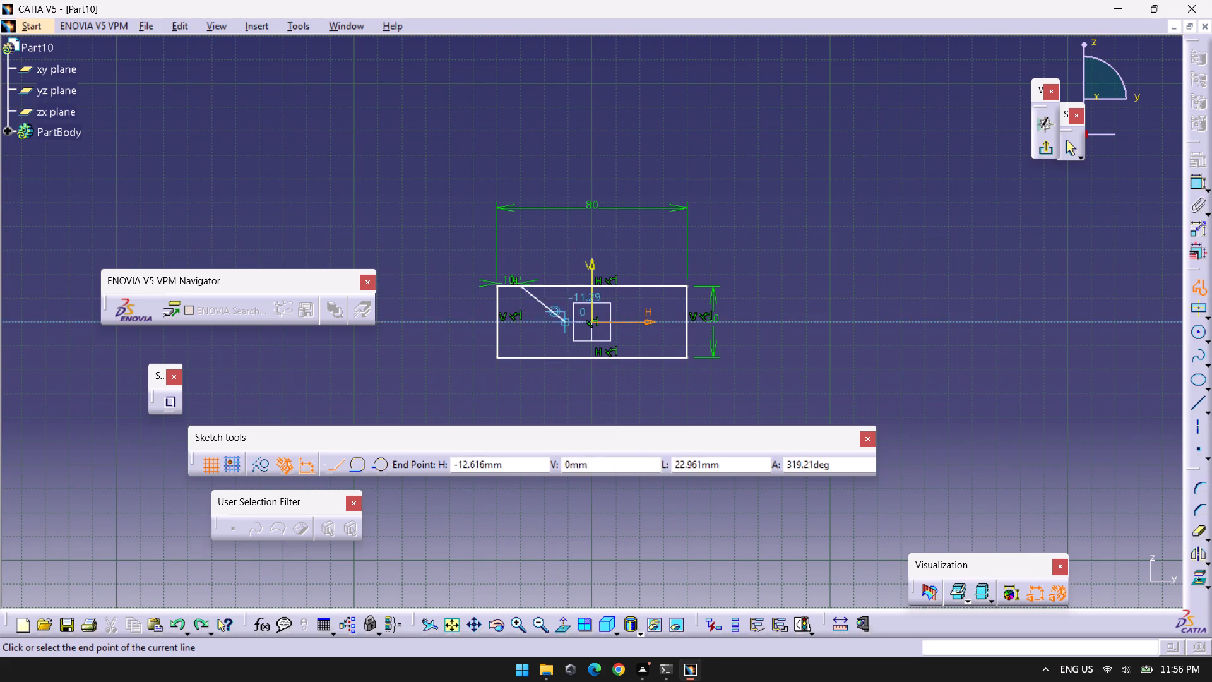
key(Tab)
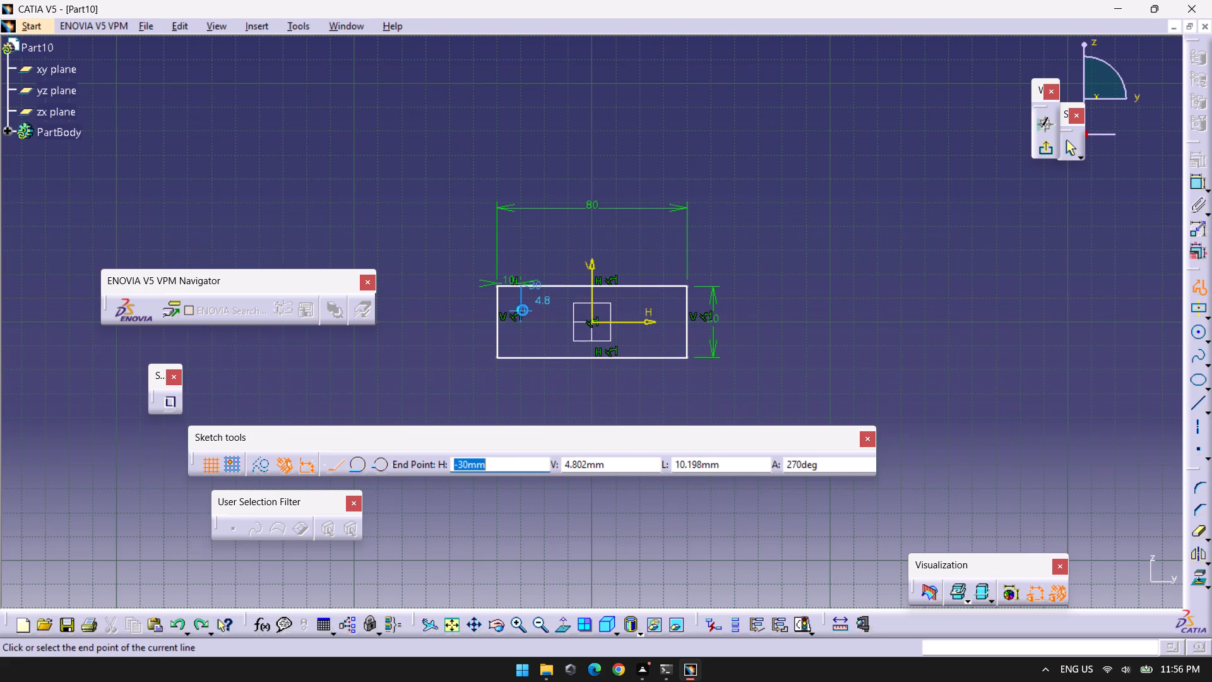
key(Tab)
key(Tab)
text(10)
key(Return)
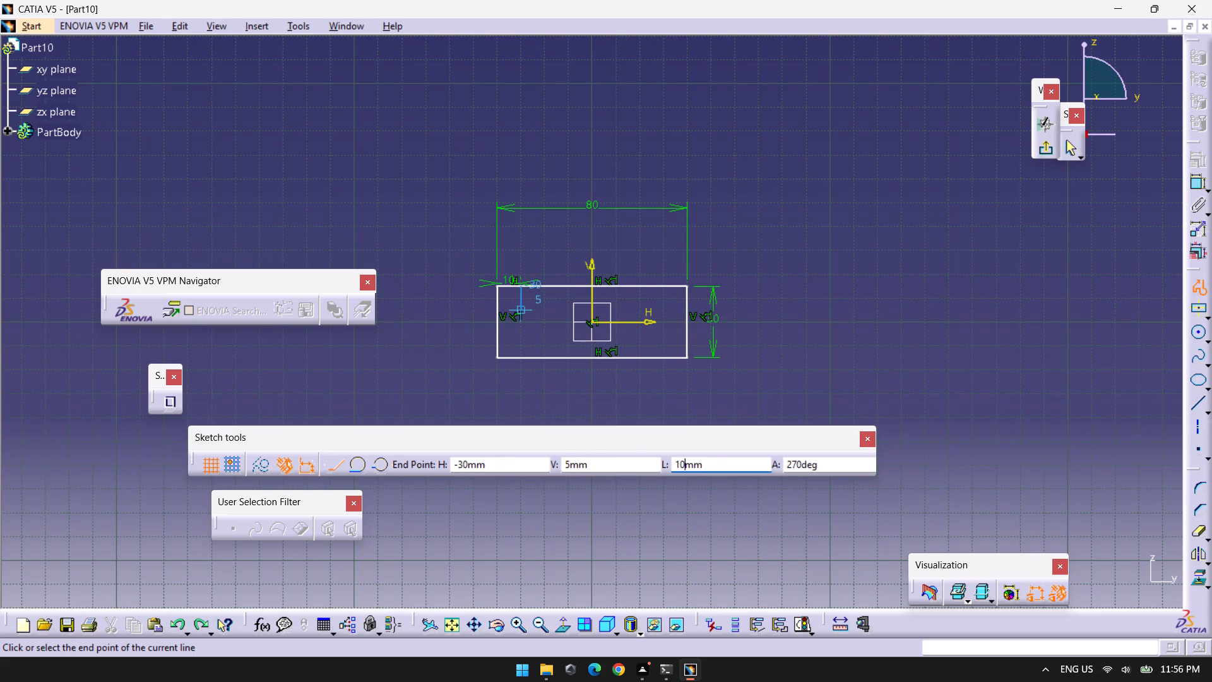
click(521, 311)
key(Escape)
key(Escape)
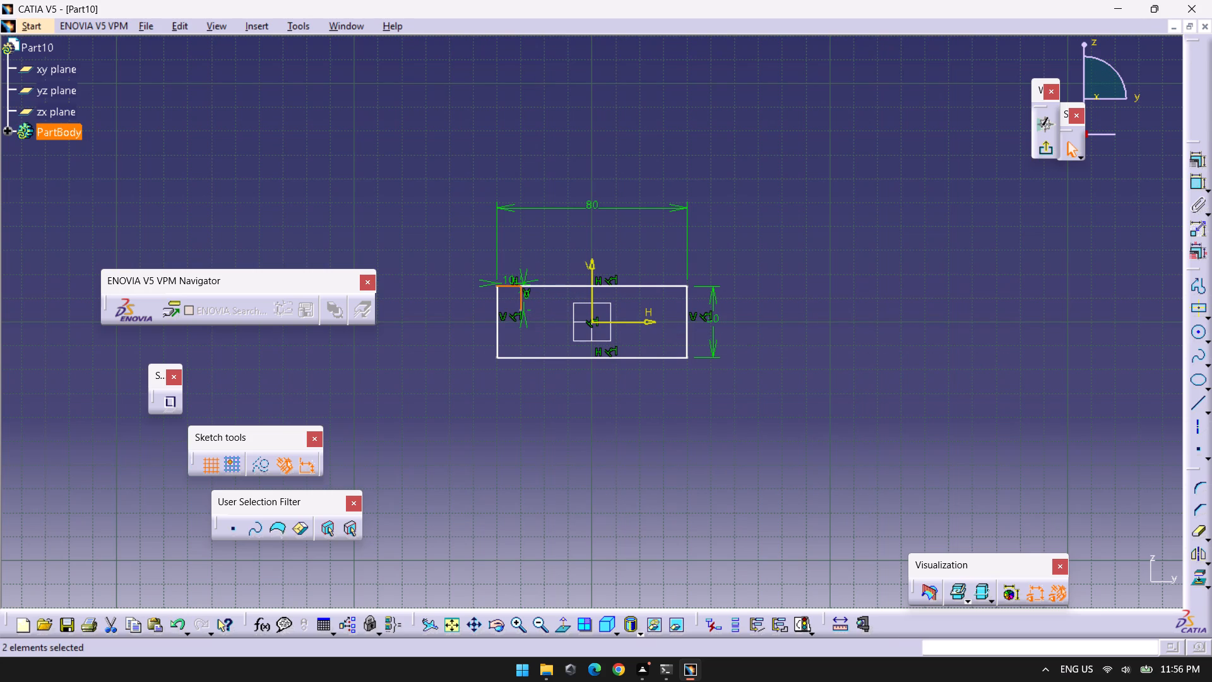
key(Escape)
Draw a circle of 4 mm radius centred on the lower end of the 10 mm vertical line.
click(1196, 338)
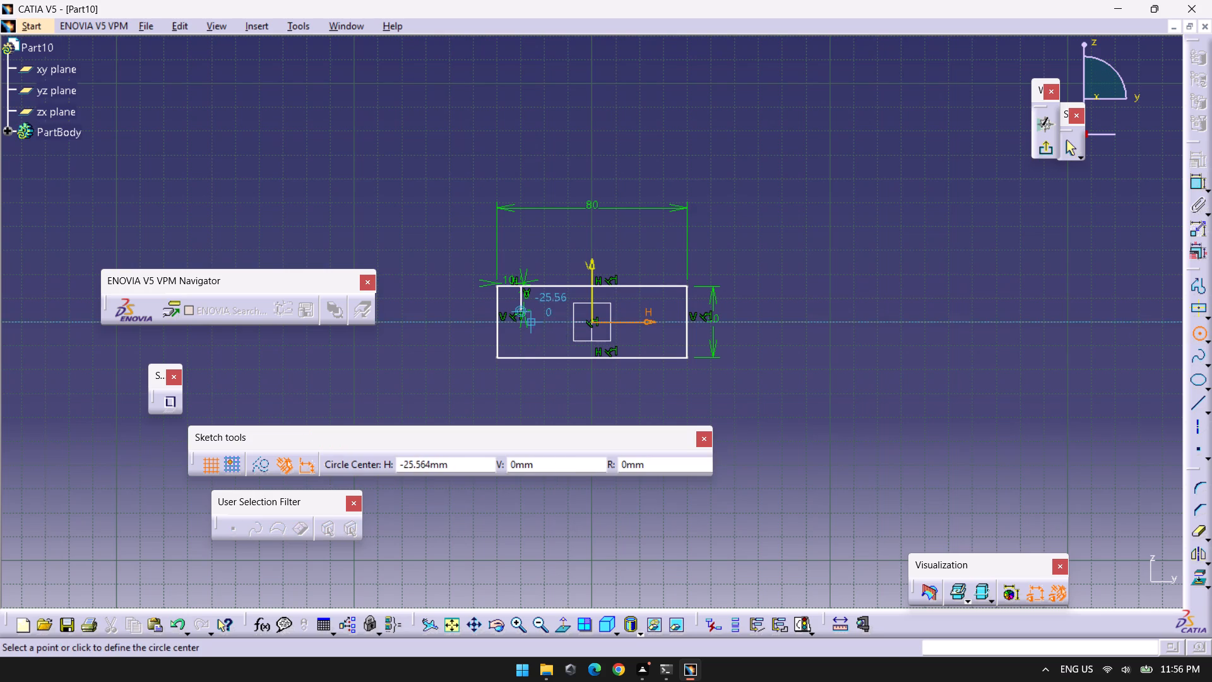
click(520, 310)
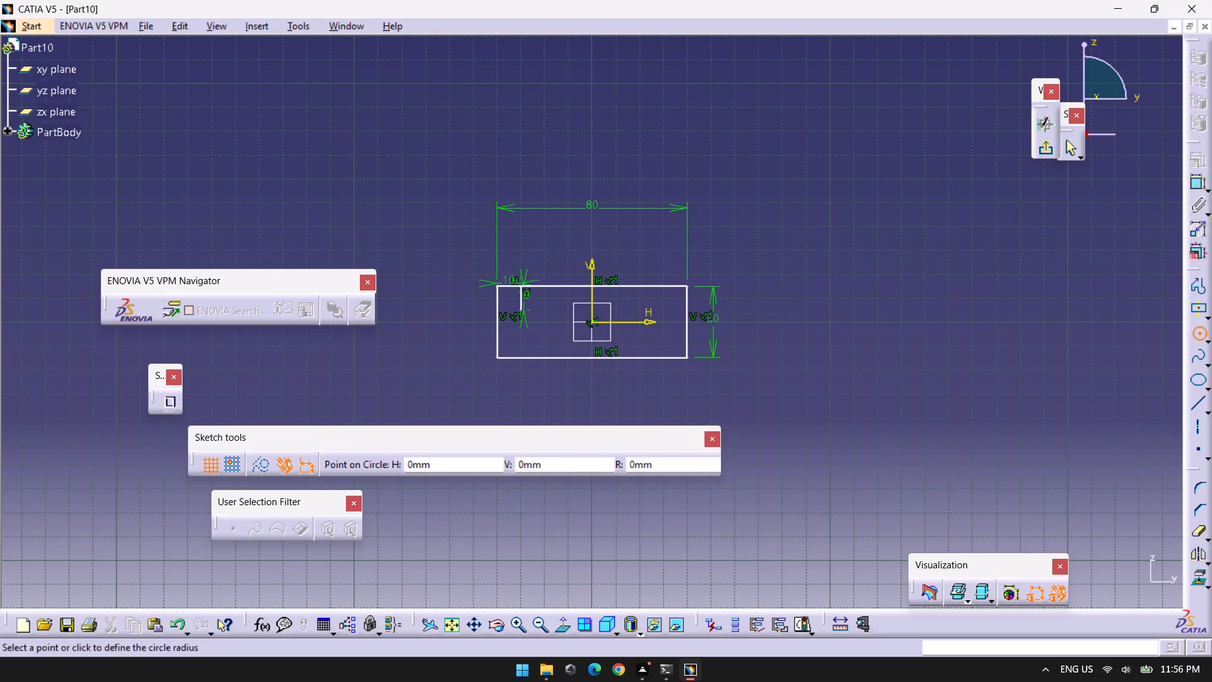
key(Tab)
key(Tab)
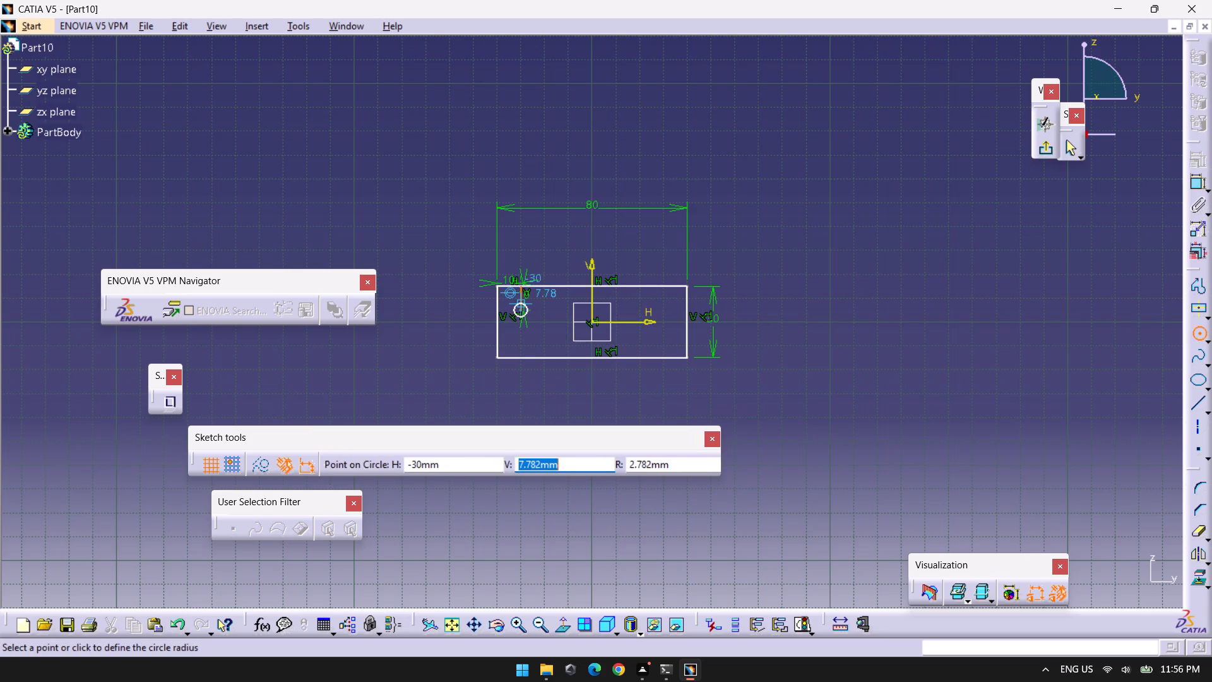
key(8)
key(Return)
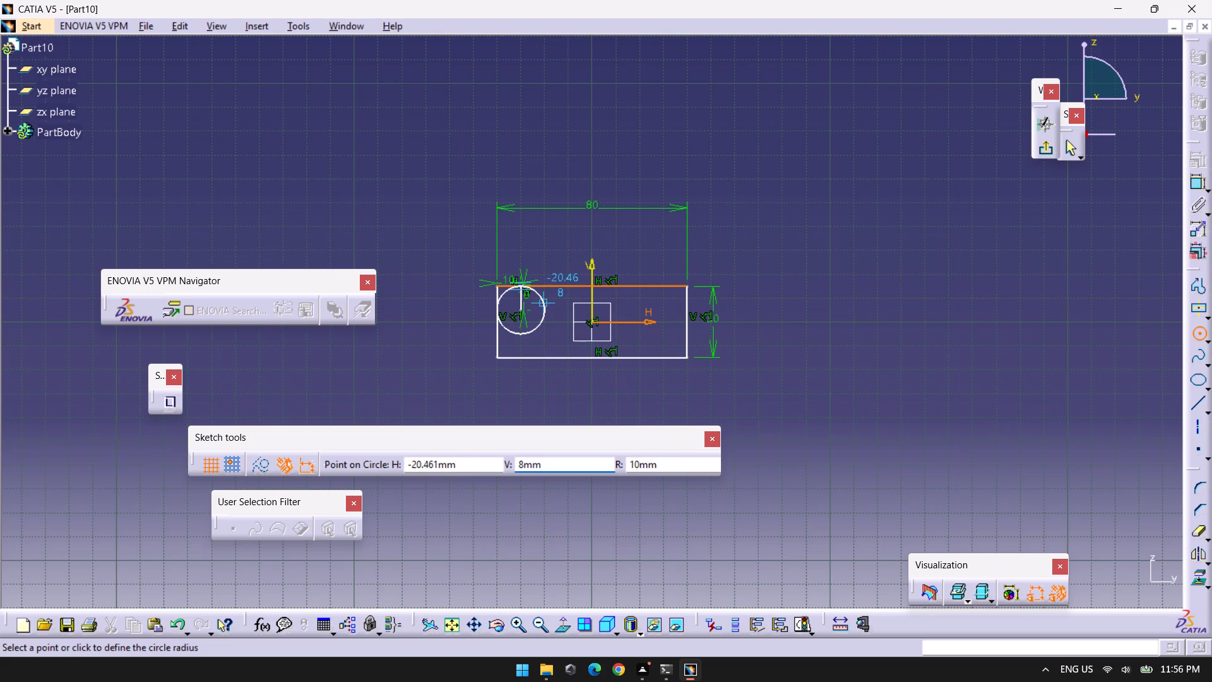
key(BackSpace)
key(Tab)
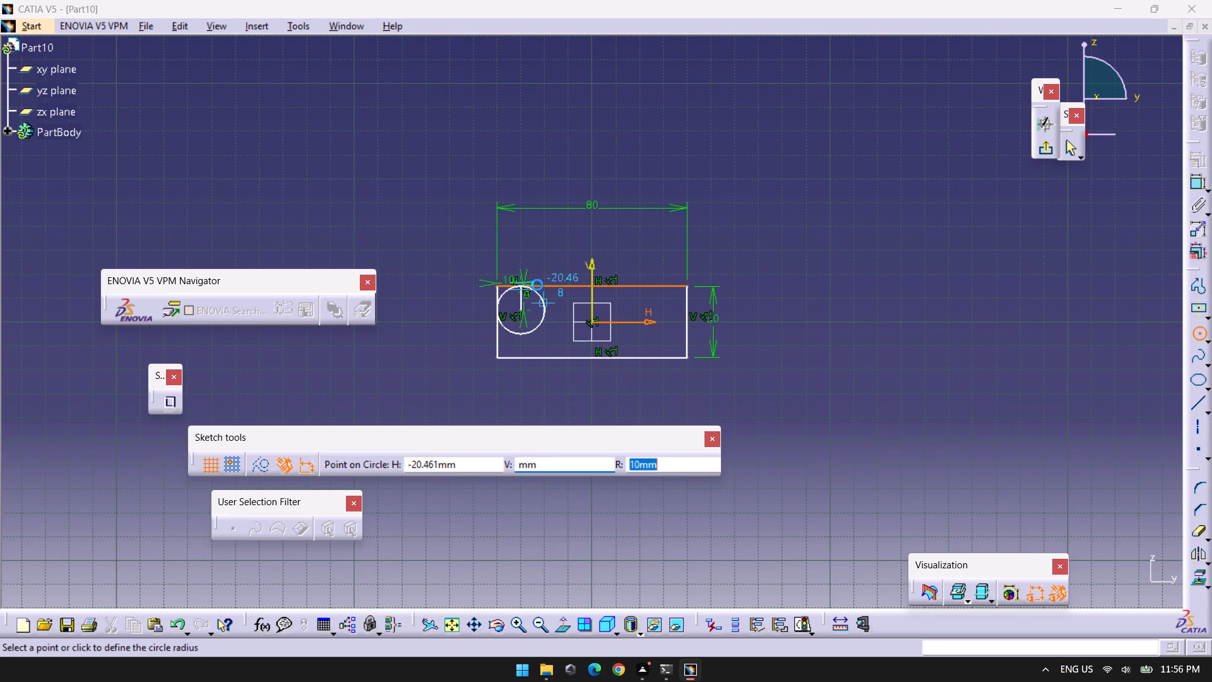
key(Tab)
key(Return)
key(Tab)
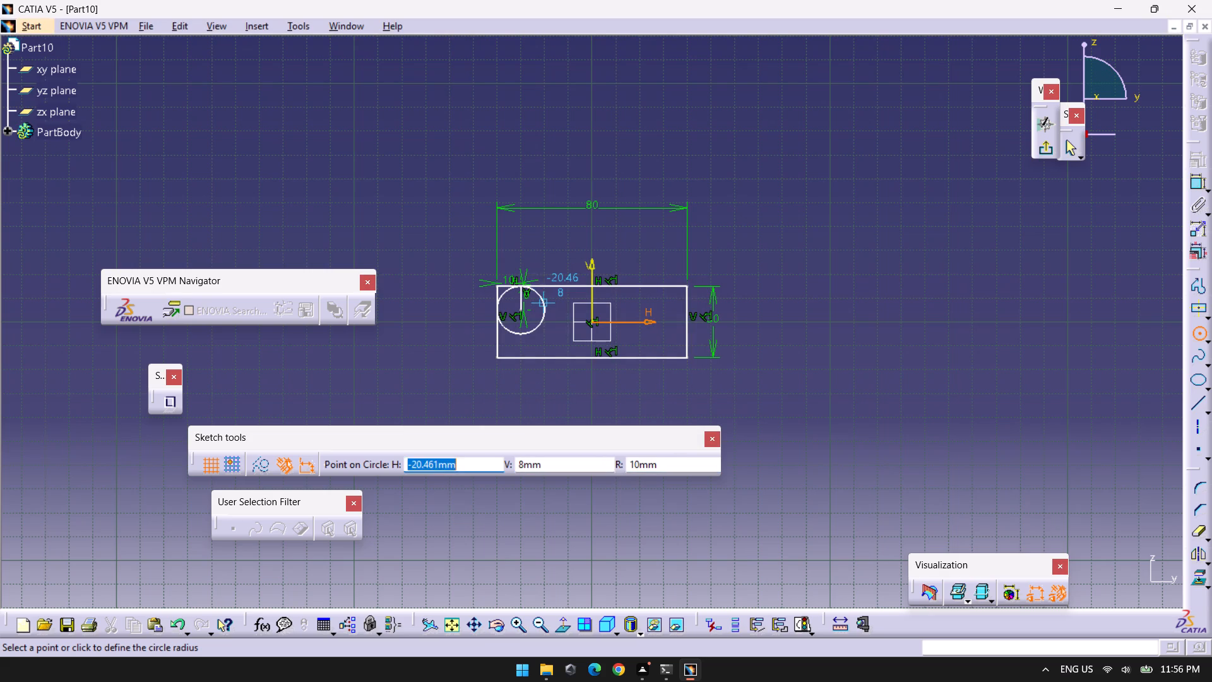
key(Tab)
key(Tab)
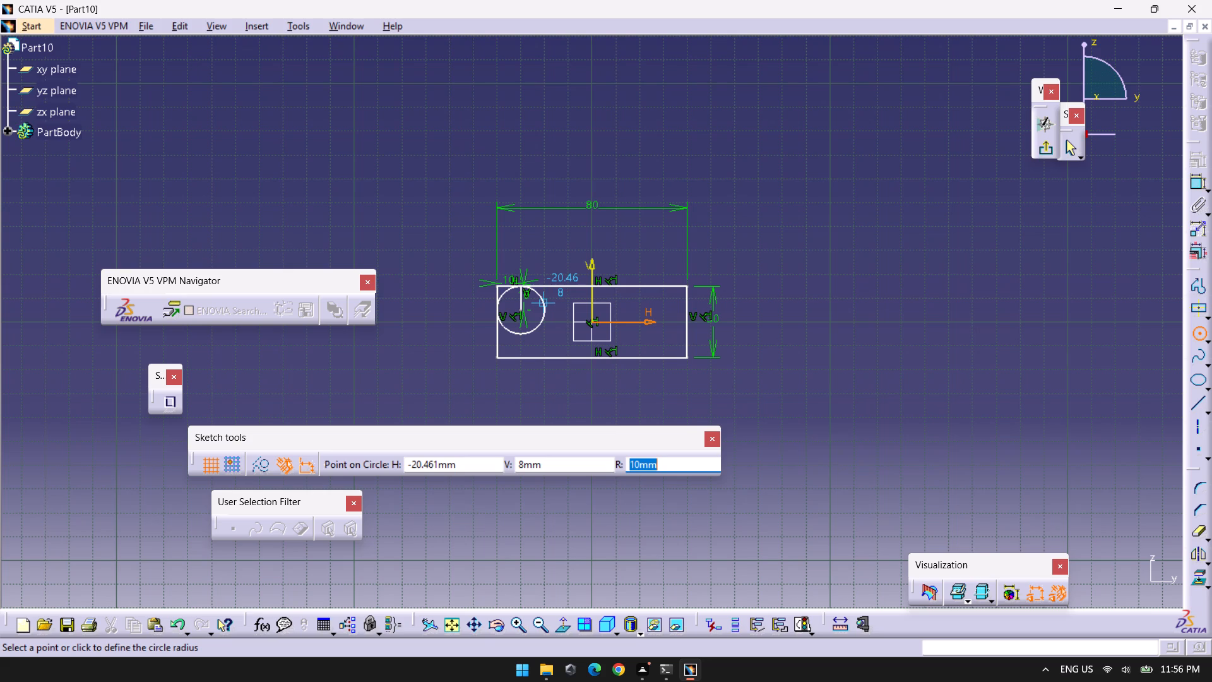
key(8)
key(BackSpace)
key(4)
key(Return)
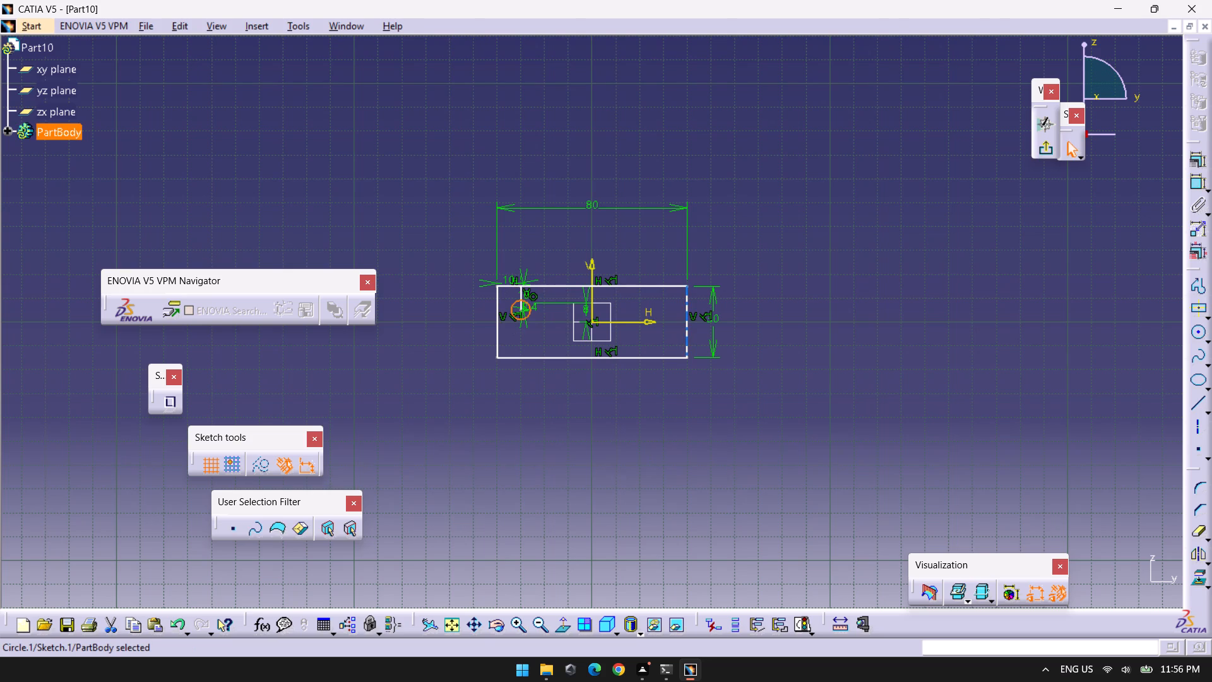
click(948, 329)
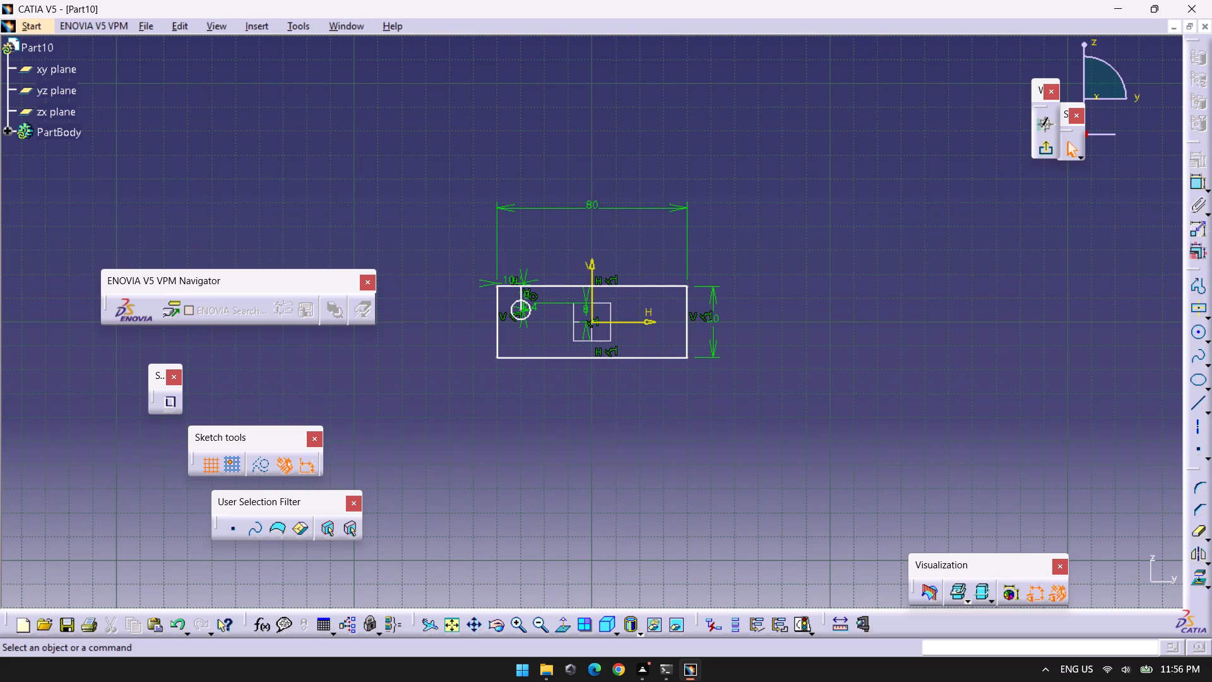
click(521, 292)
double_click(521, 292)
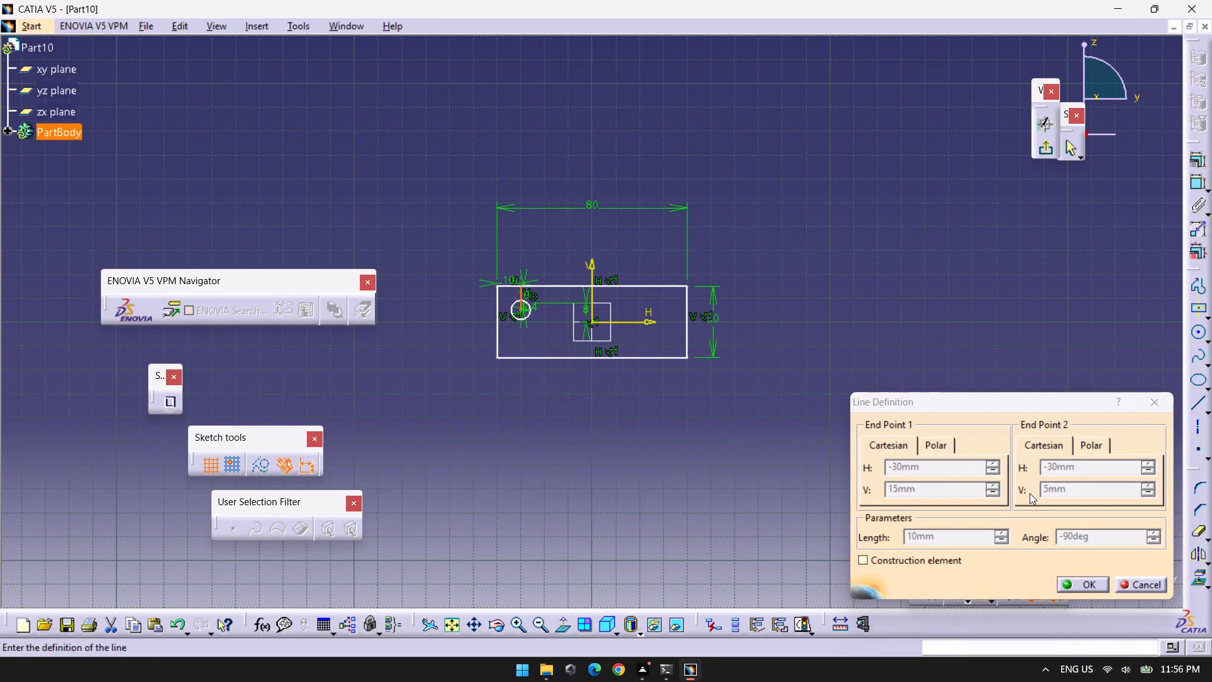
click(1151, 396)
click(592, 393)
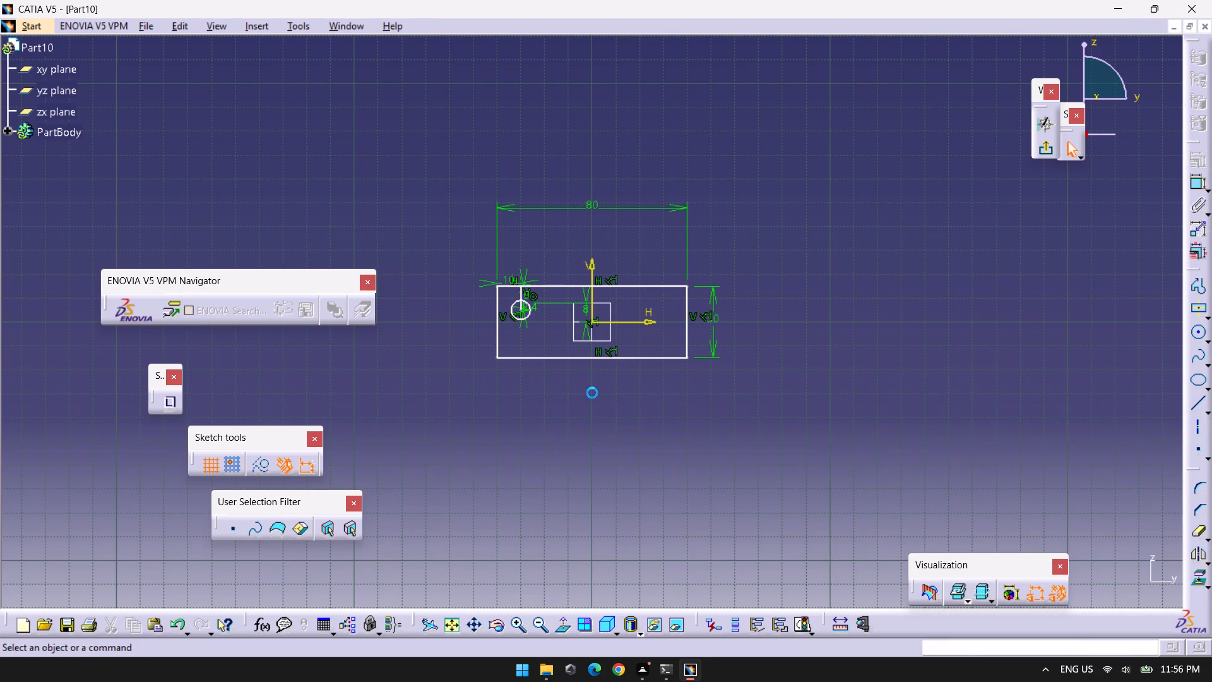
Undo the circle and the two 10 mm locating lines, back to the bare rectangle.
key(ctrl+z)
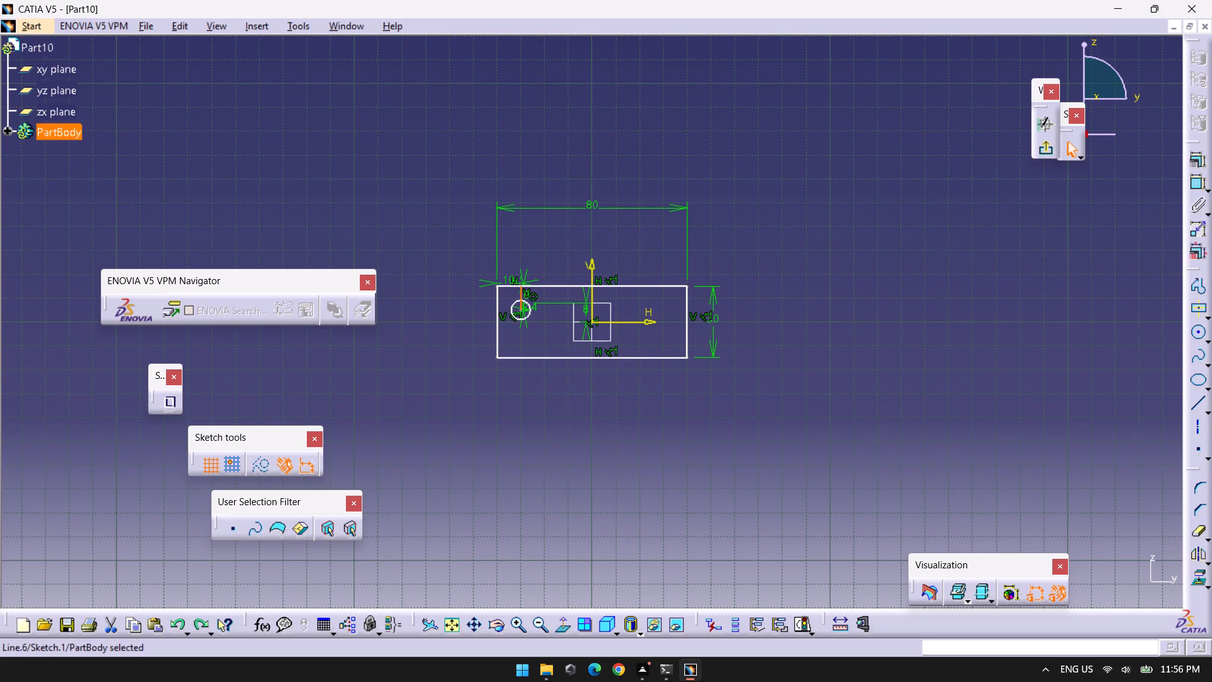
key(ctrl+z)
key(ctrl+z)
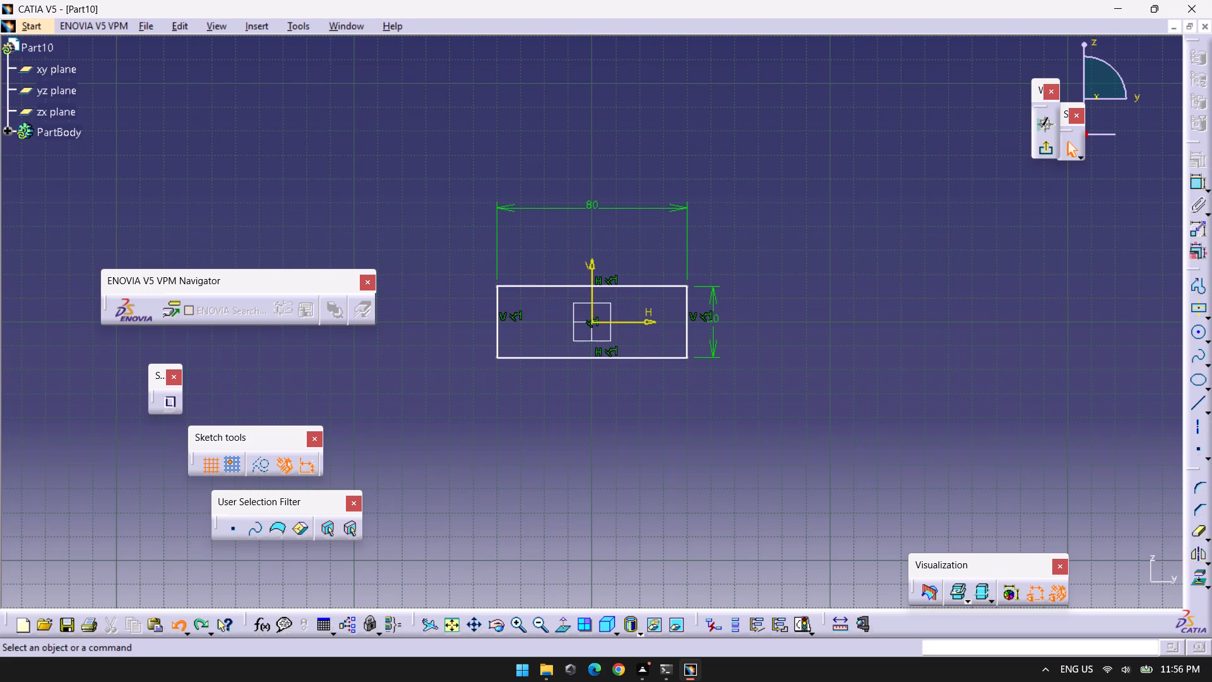
Draw a 10 mm horizontal profile line along the rectangle's top edge, starting at its upper-left corner.
click(1195, 405)
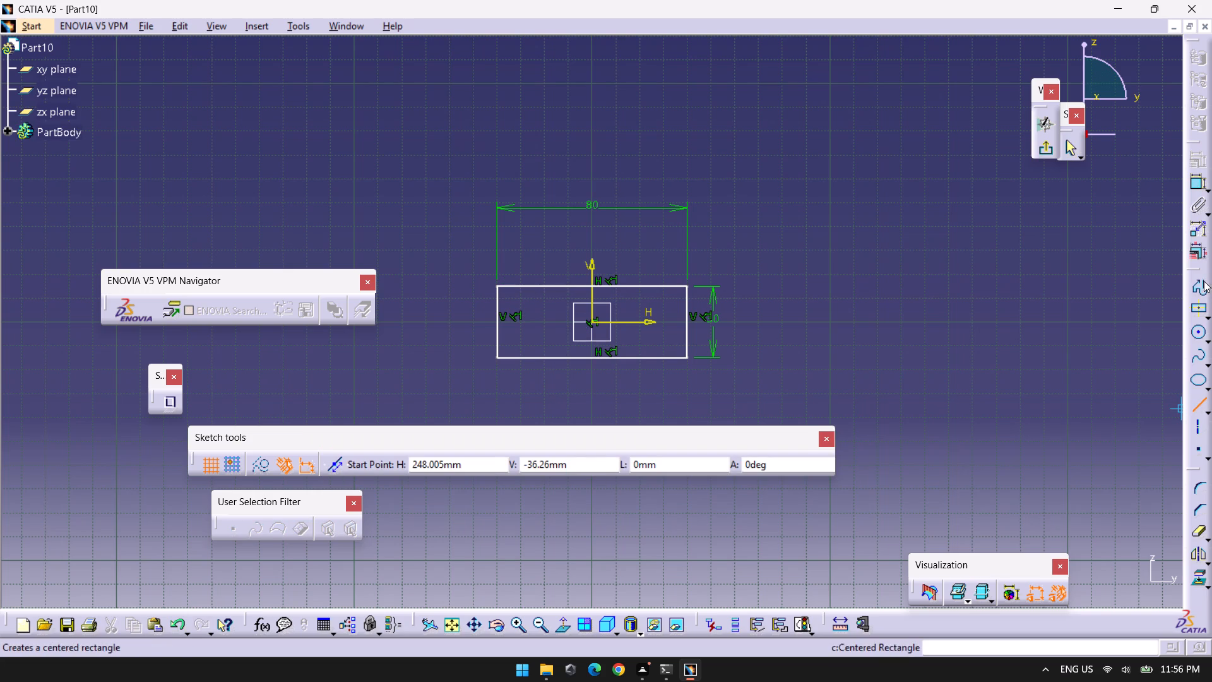
click(1204, 281)
click(497, 287)
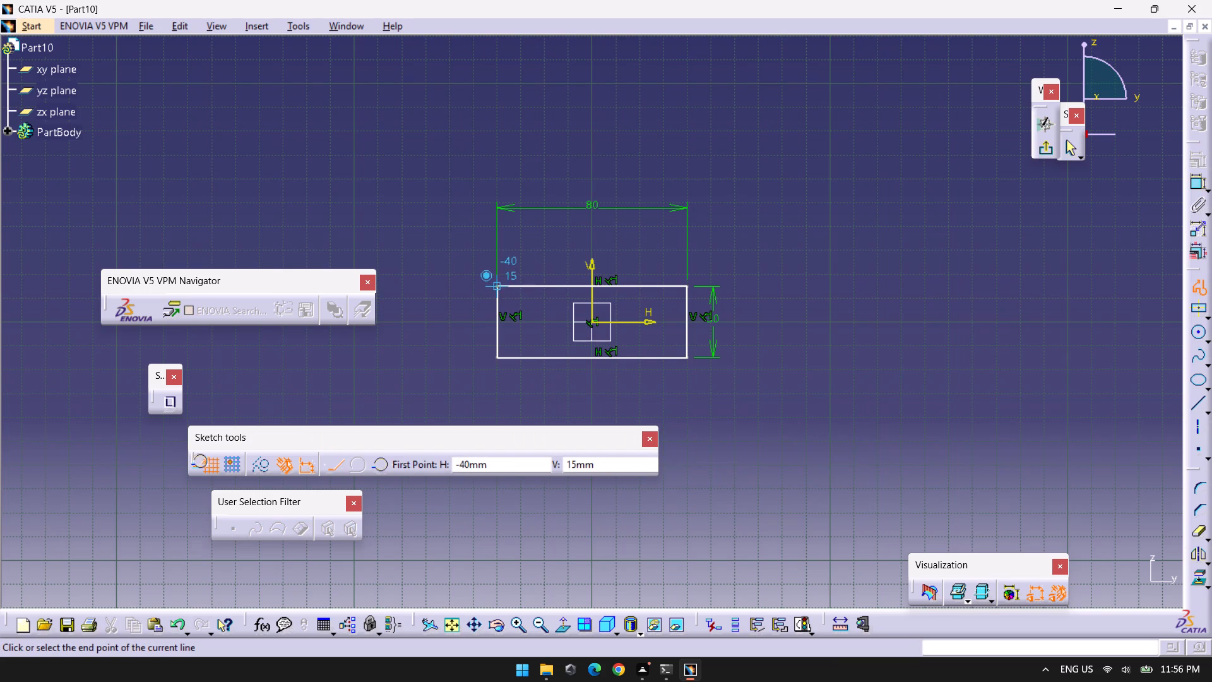
key(Tab)
key(Tab)
key(Tab)
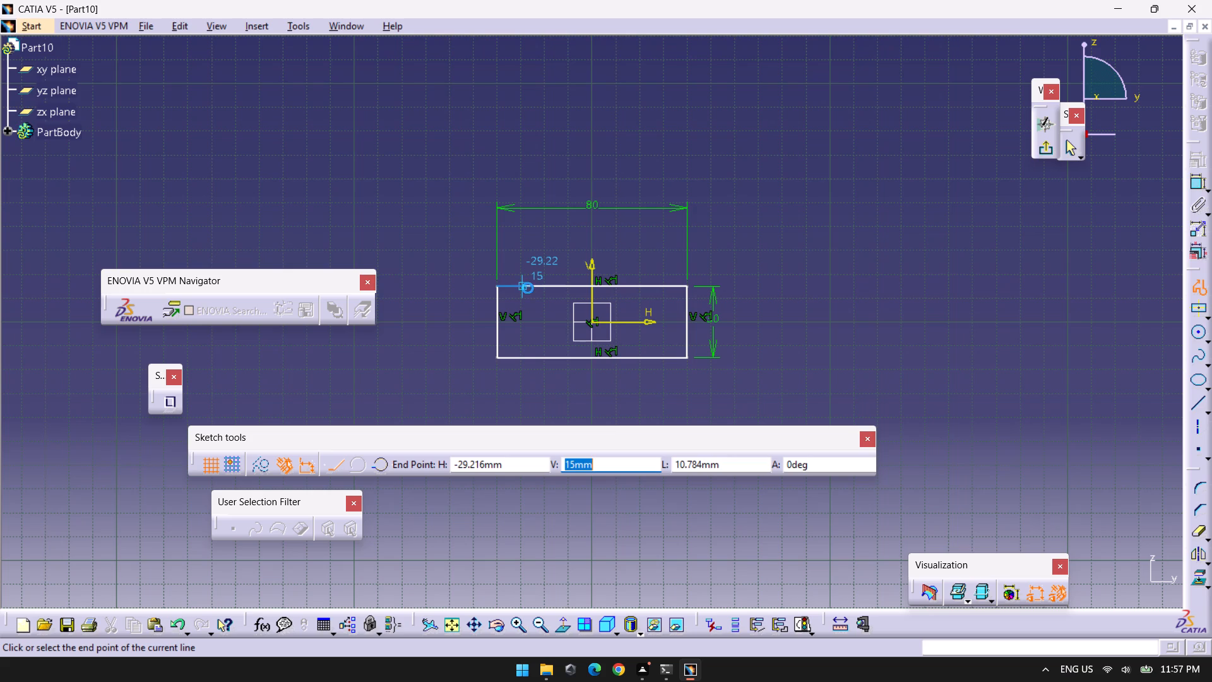
text(10)
key(Return)
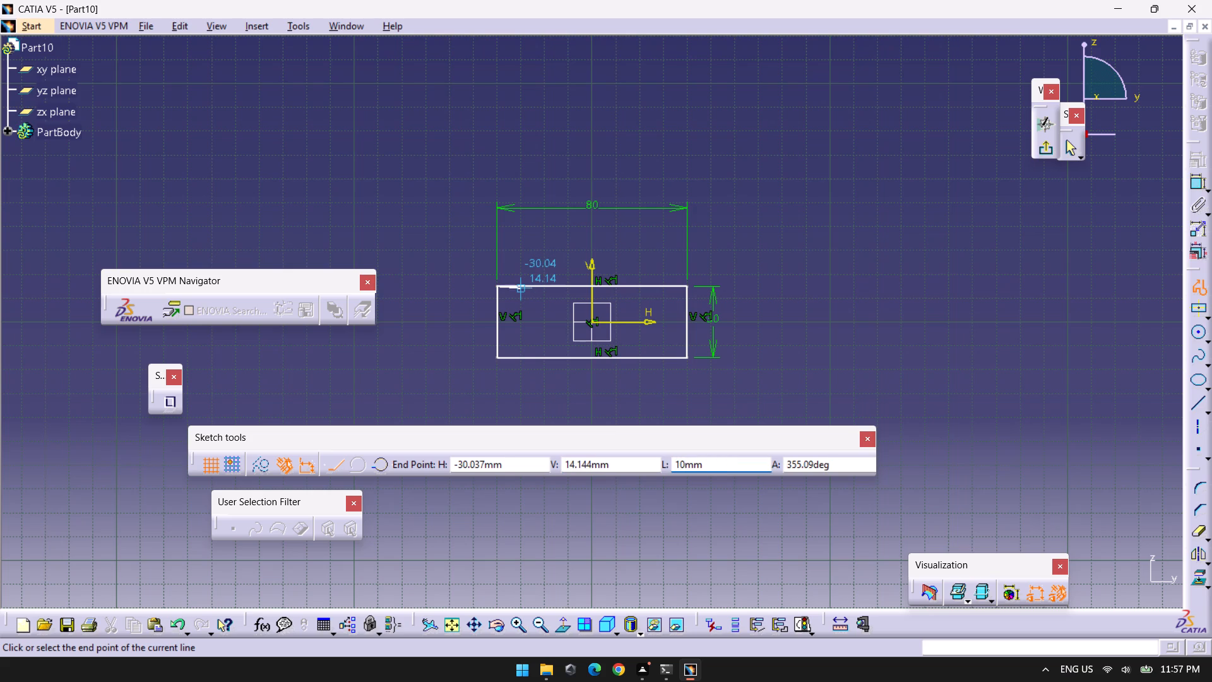
click(540, 285)
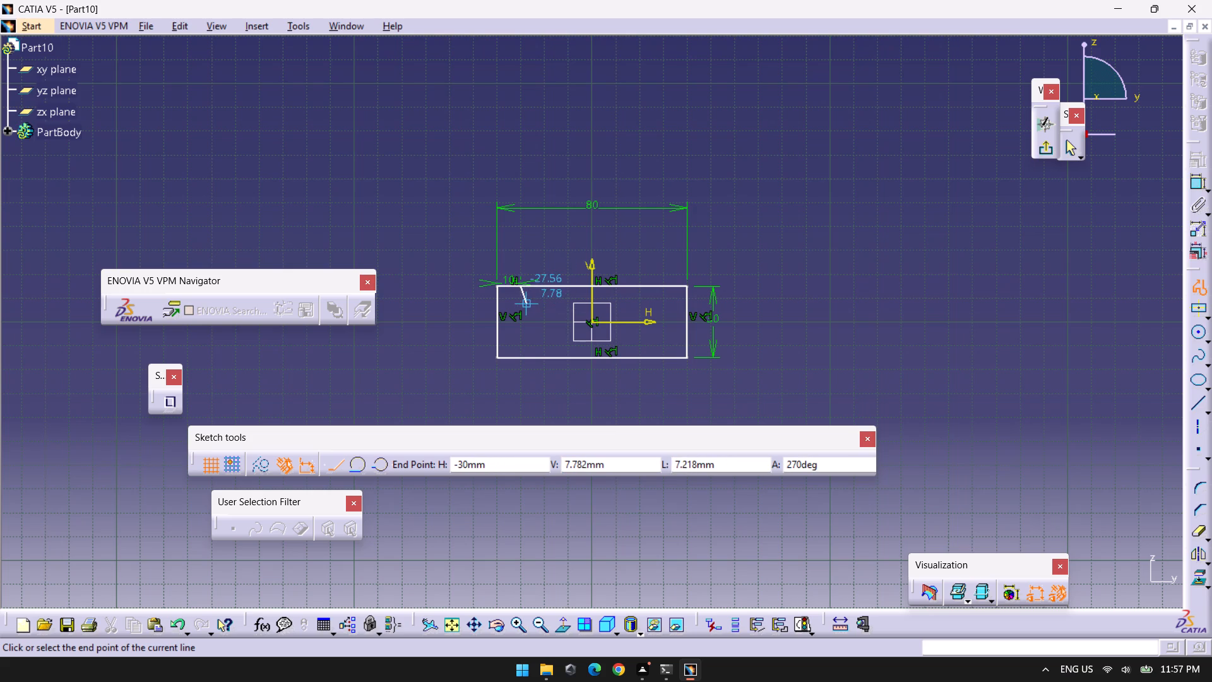
Continue the profile with a 10 mm vertical line going down from the horizontal line's end, and finish it there.
key(Tab)
key(Tab)
key(Tab)
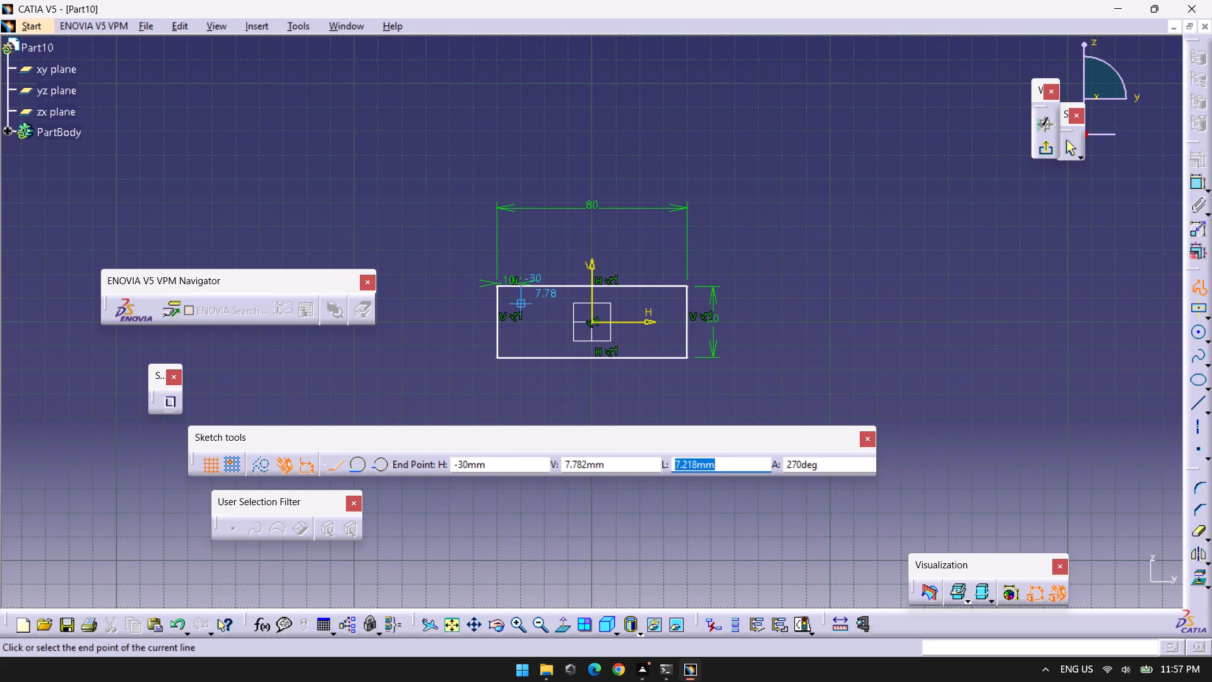
key(Tab)
key(Tab)
key(Tab)
key(Tab)
key(Tab)
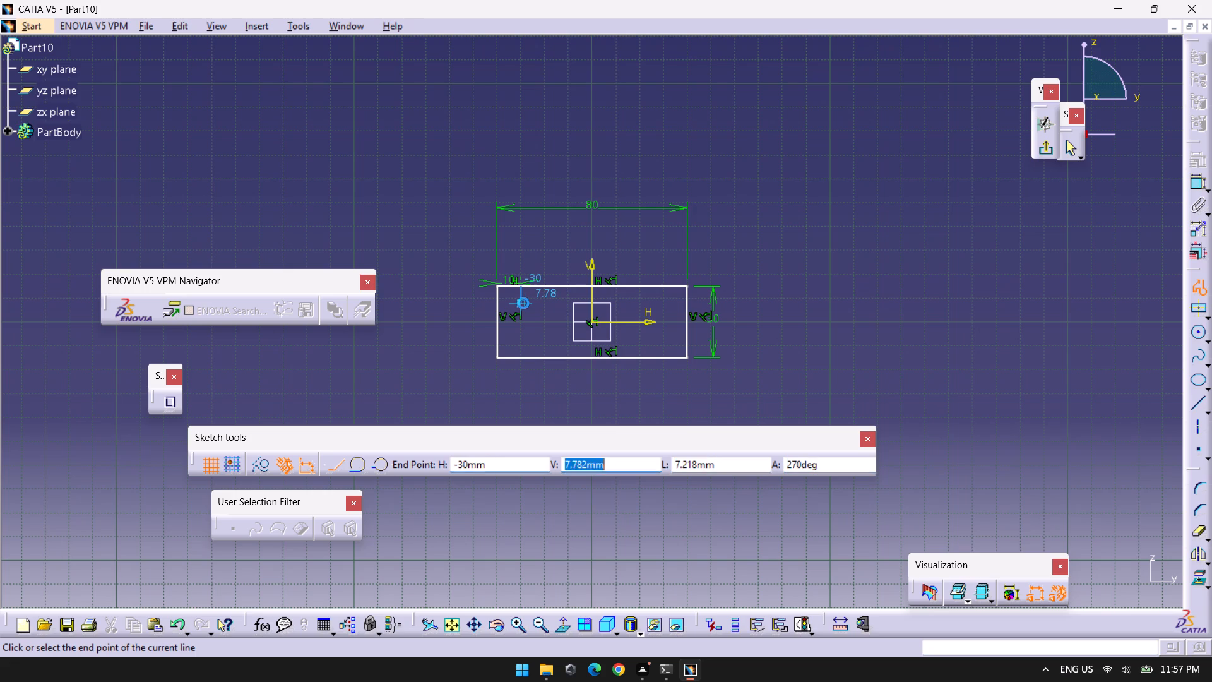
key(Tab)
text(10)
key(Return)
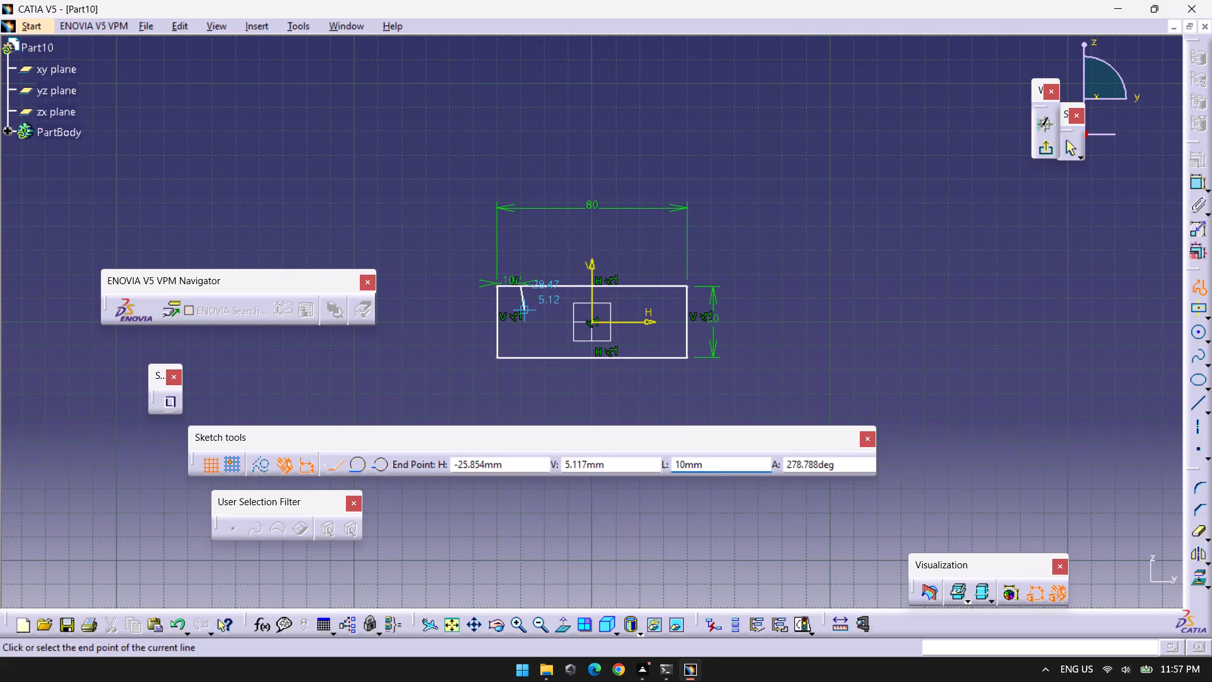
click(519, 302)
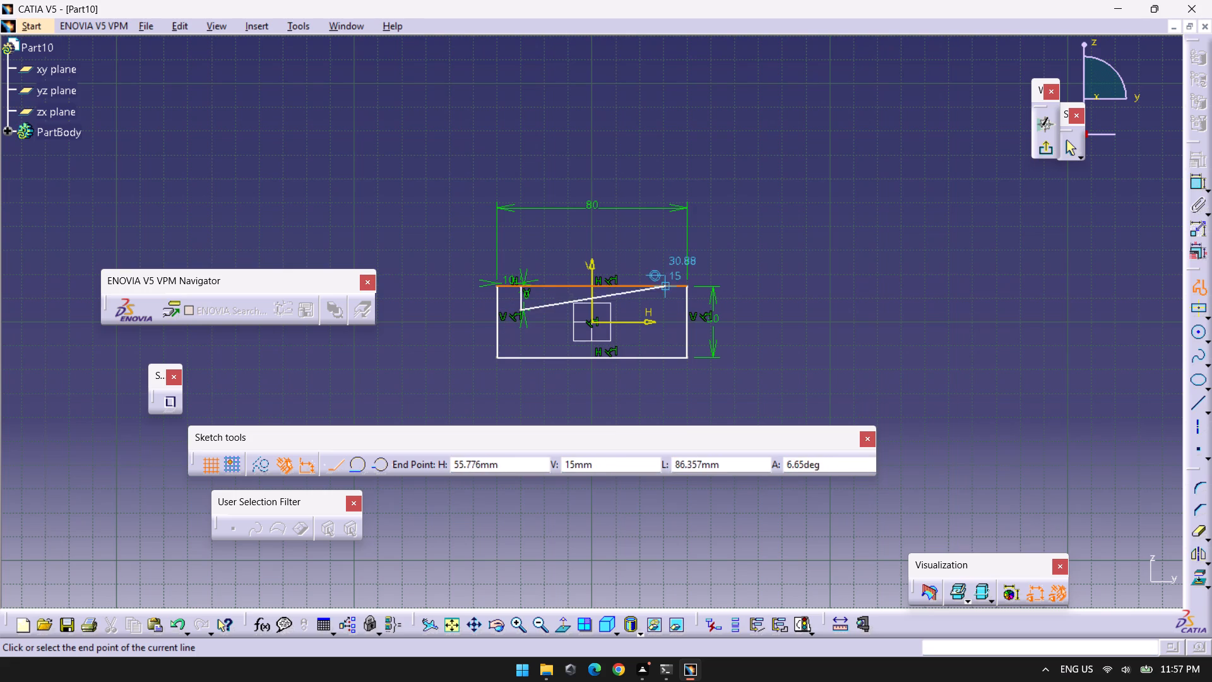
key(Escape)
key(Escape)
key(Escape)
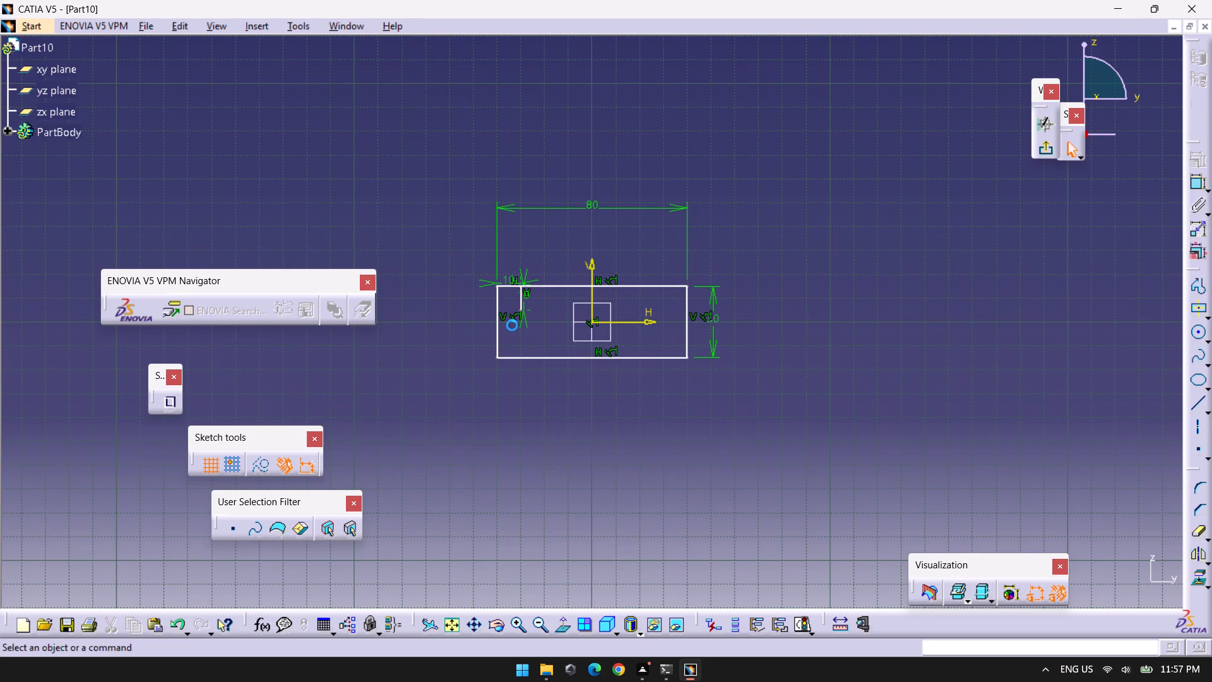
Draw a circle of 4 mm radius centred on the lower end of the 10 mm vertical line.
middle_drag(552, 316, 536, 179)
right_click(552, 316)
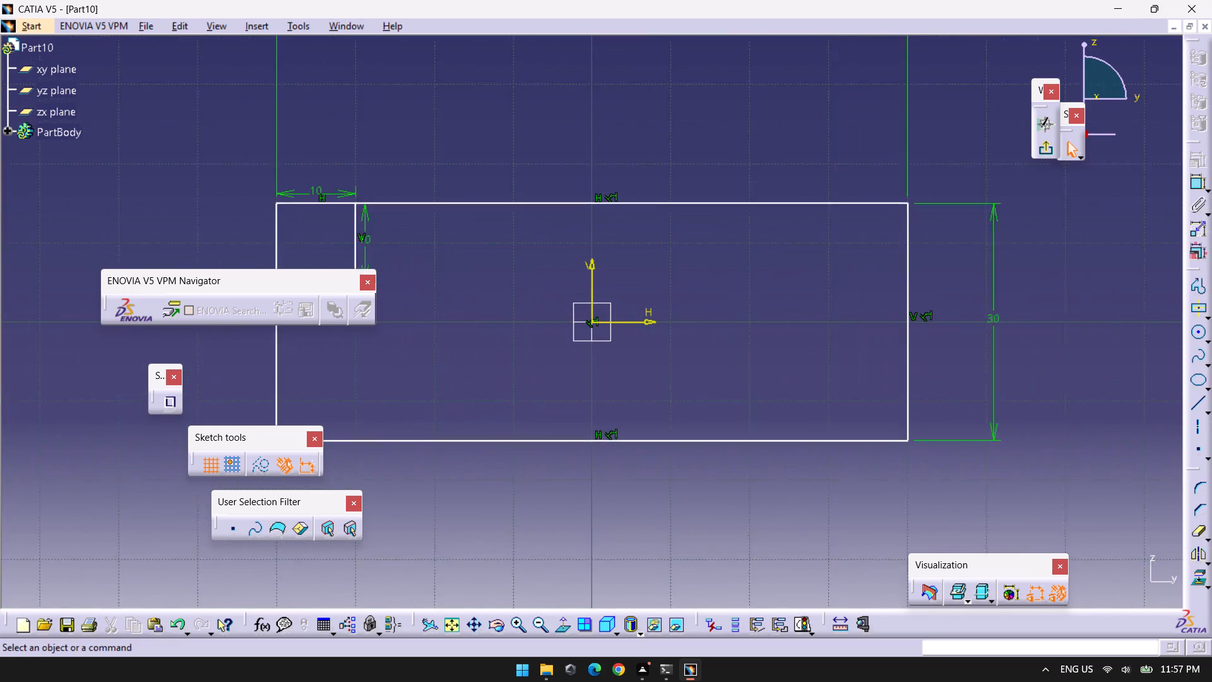
middle_drag(536, 179, 537, 175)
middle_drag(469, 297, 643, 269)
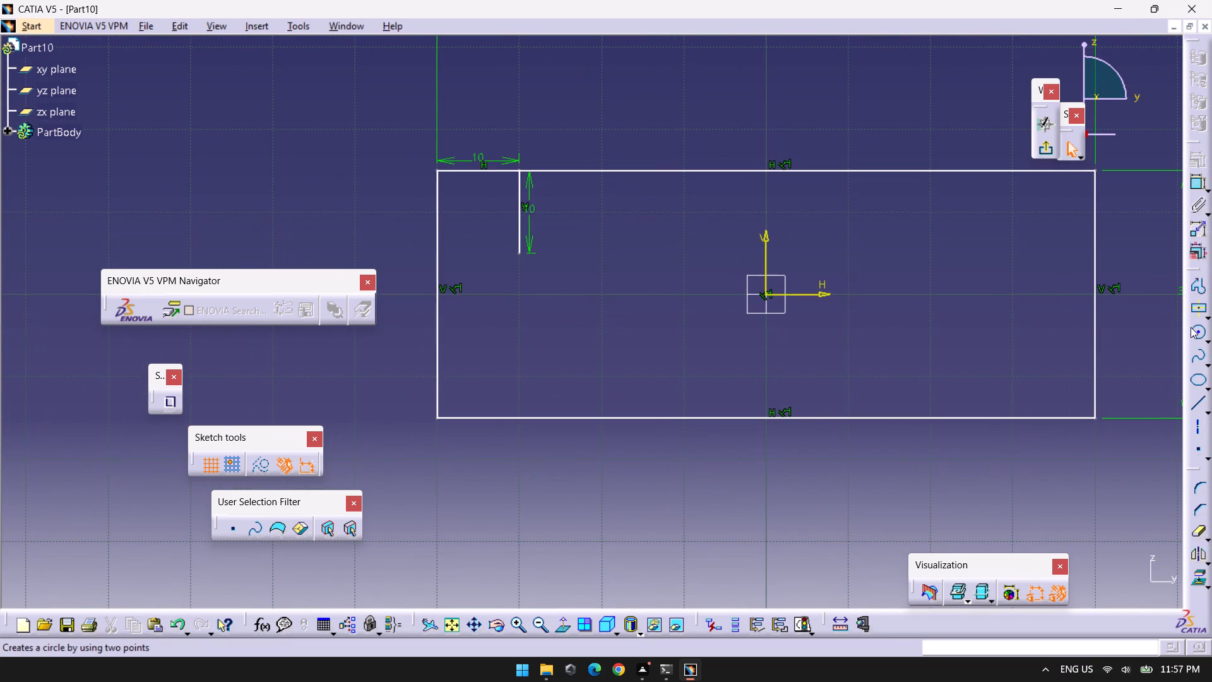
click(1191, 327)
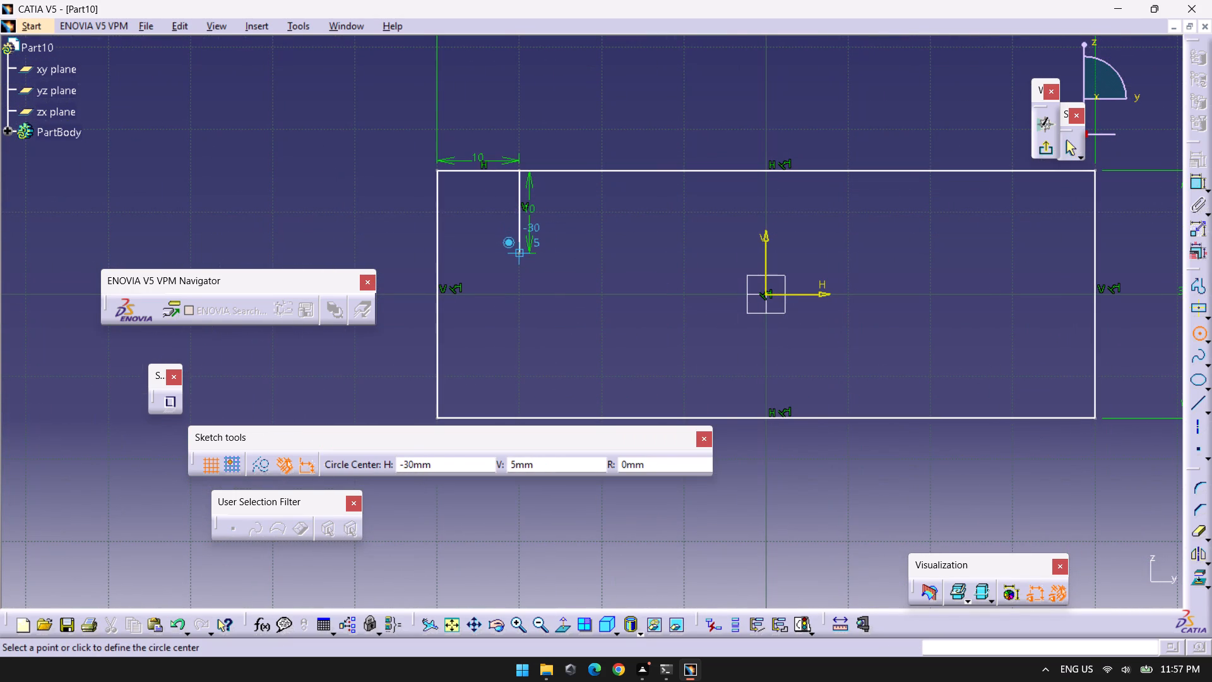
click(518, 251)
key(grave)
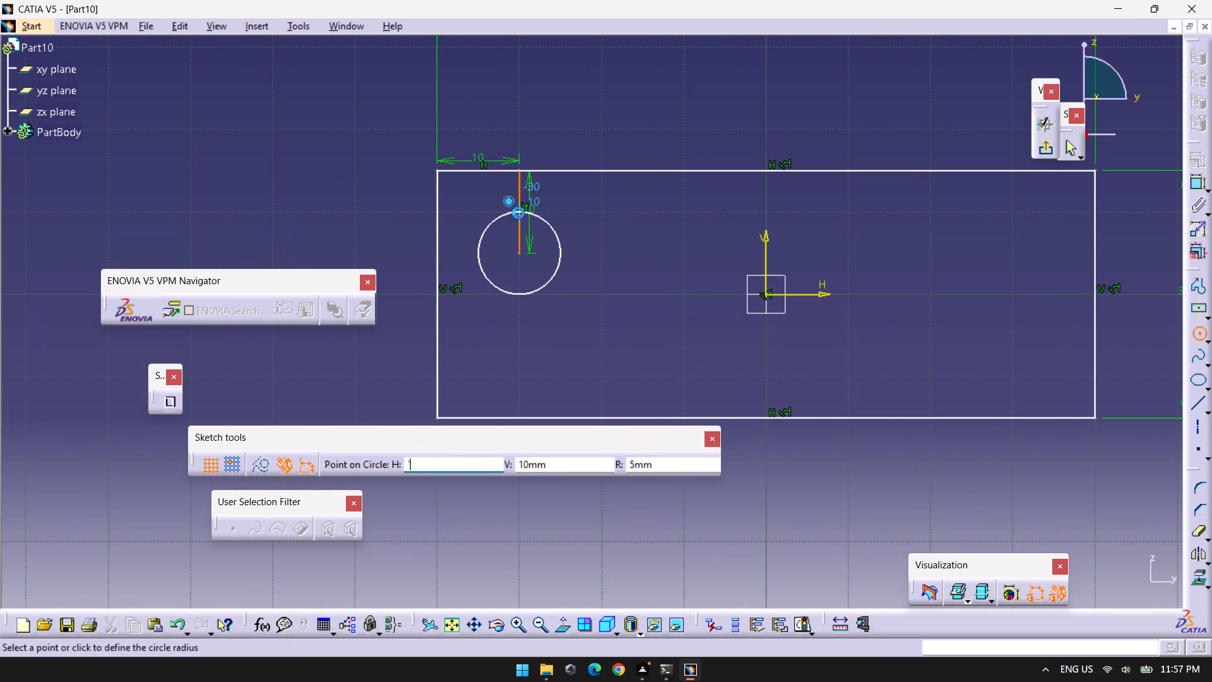
key(Tab)
key(Tab)
key(Escape)
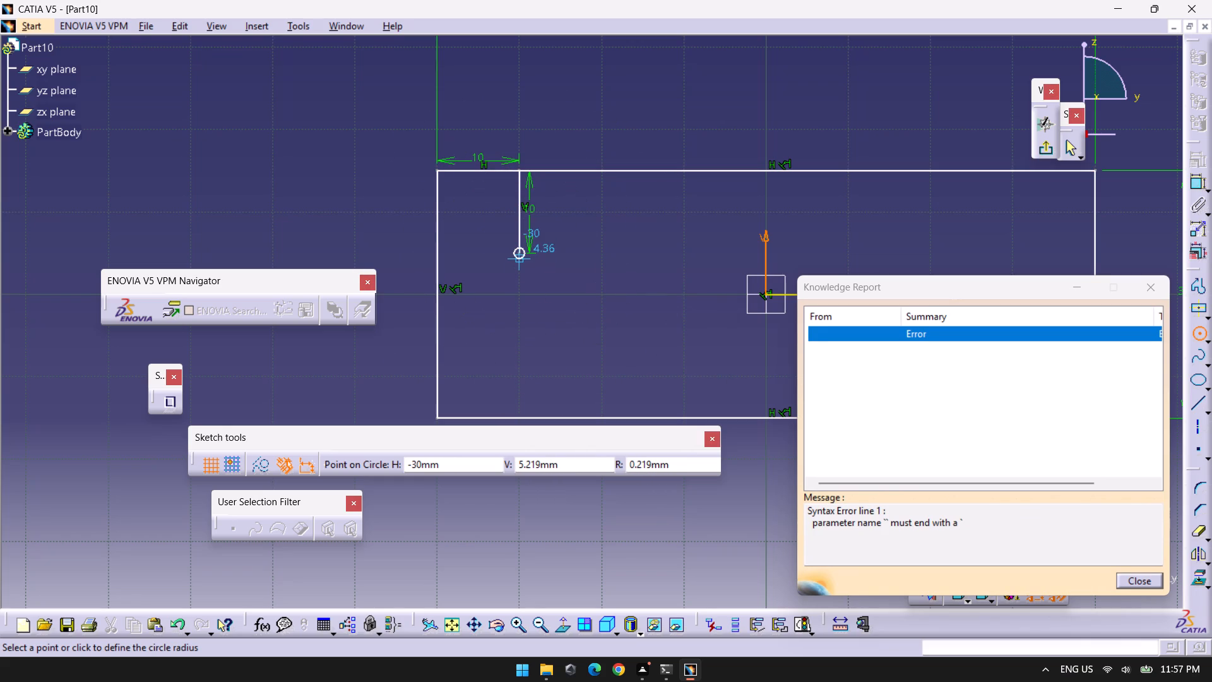
key(Tab)
key(Tab)
key(Tab)
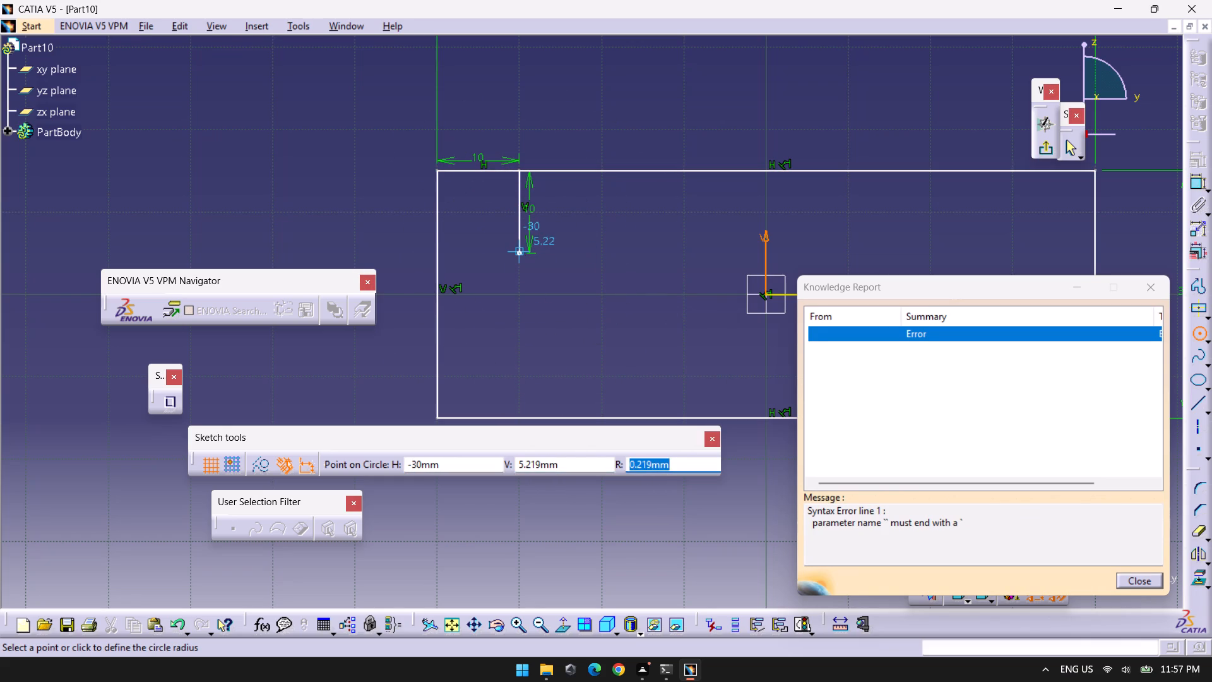
key(4)
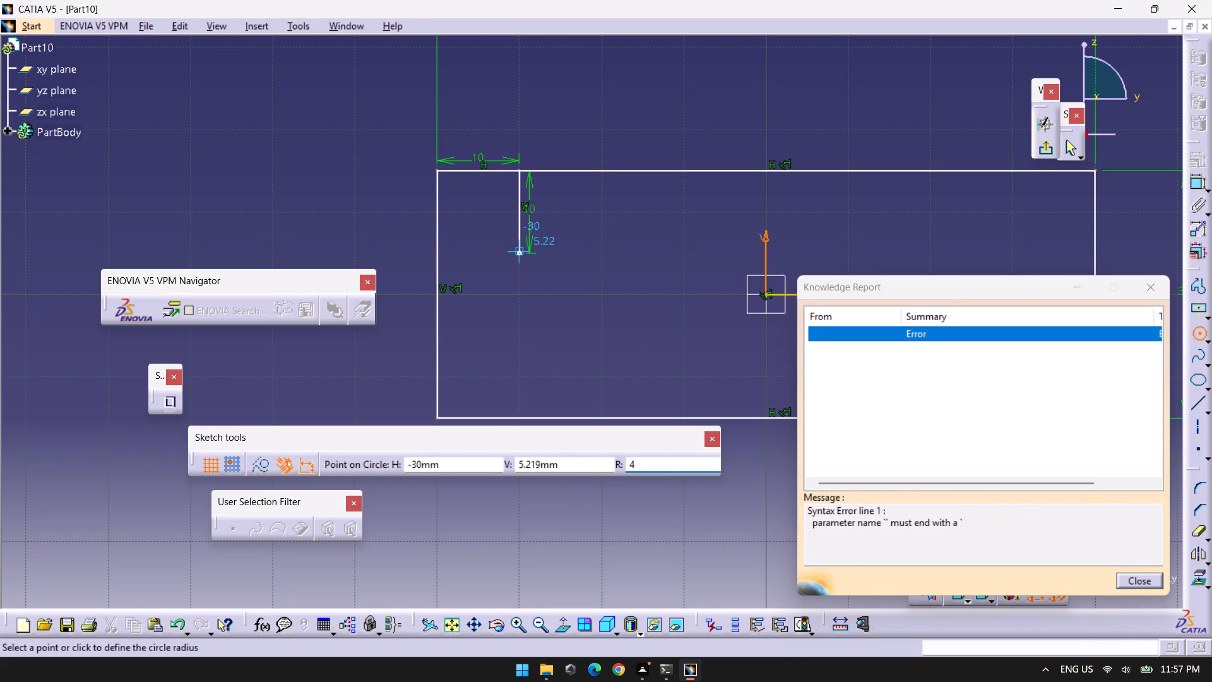
key(Return)
click(540, 491)
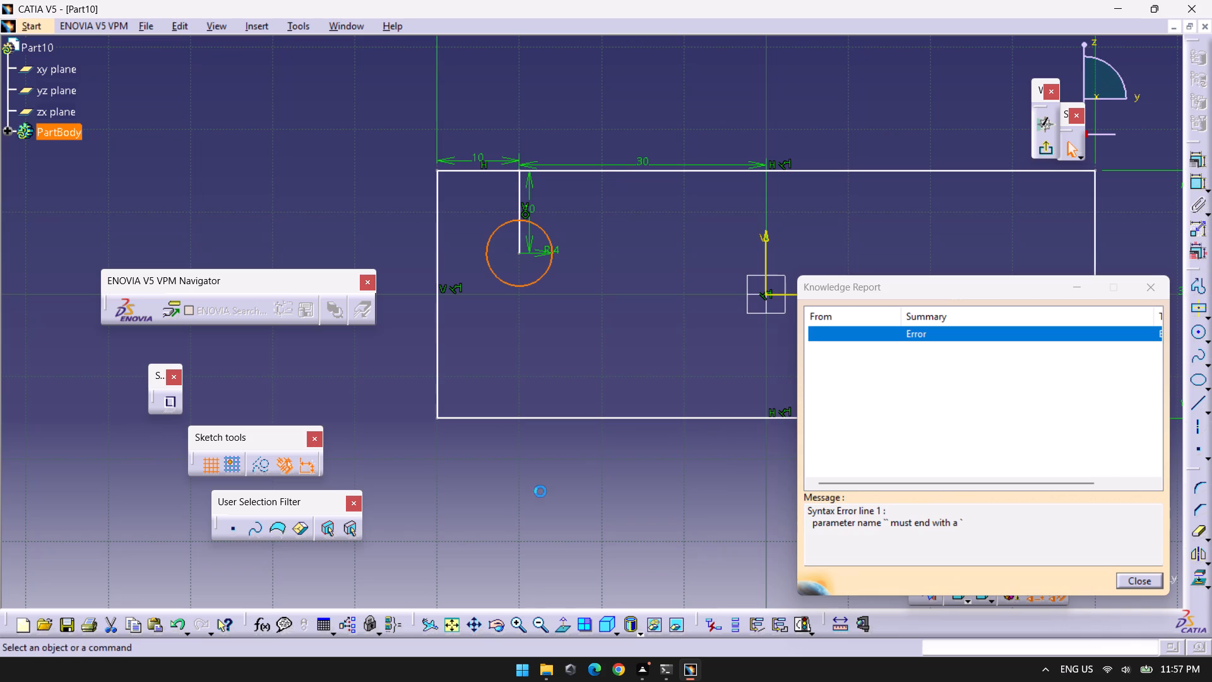
Mirror the 4 mm radius circle about the sketch's vertical axis and dismiss the Knowledge Report.
click(542, 229)
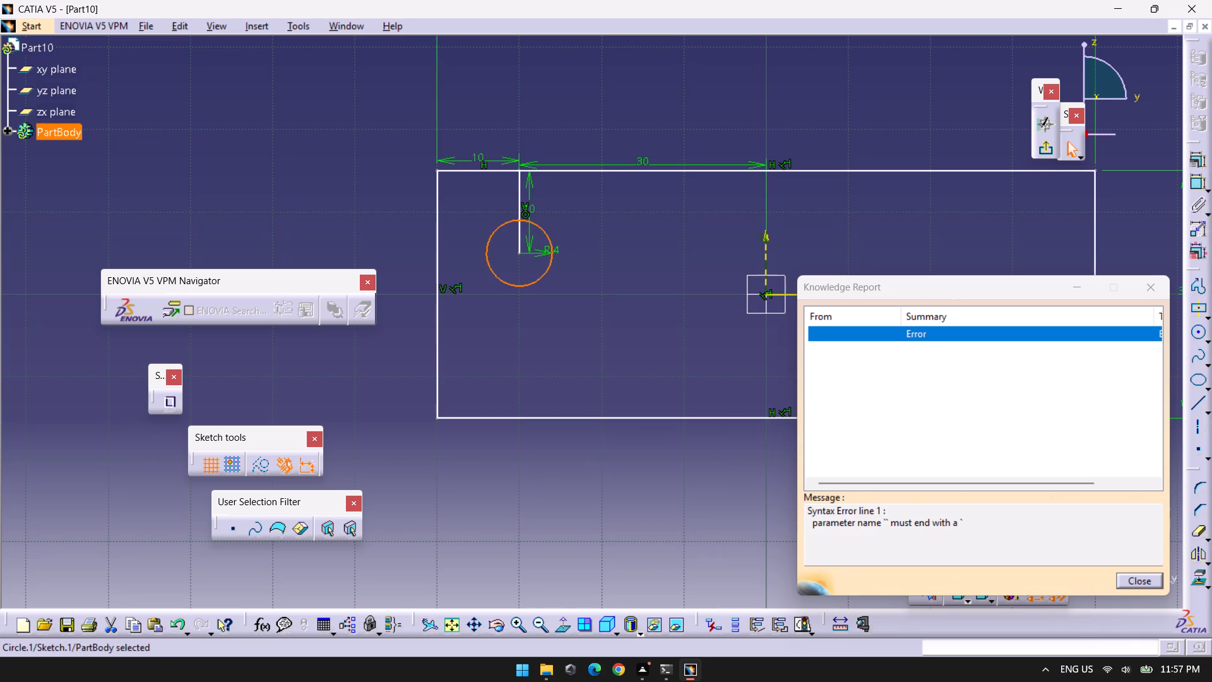
click(1196, 556)
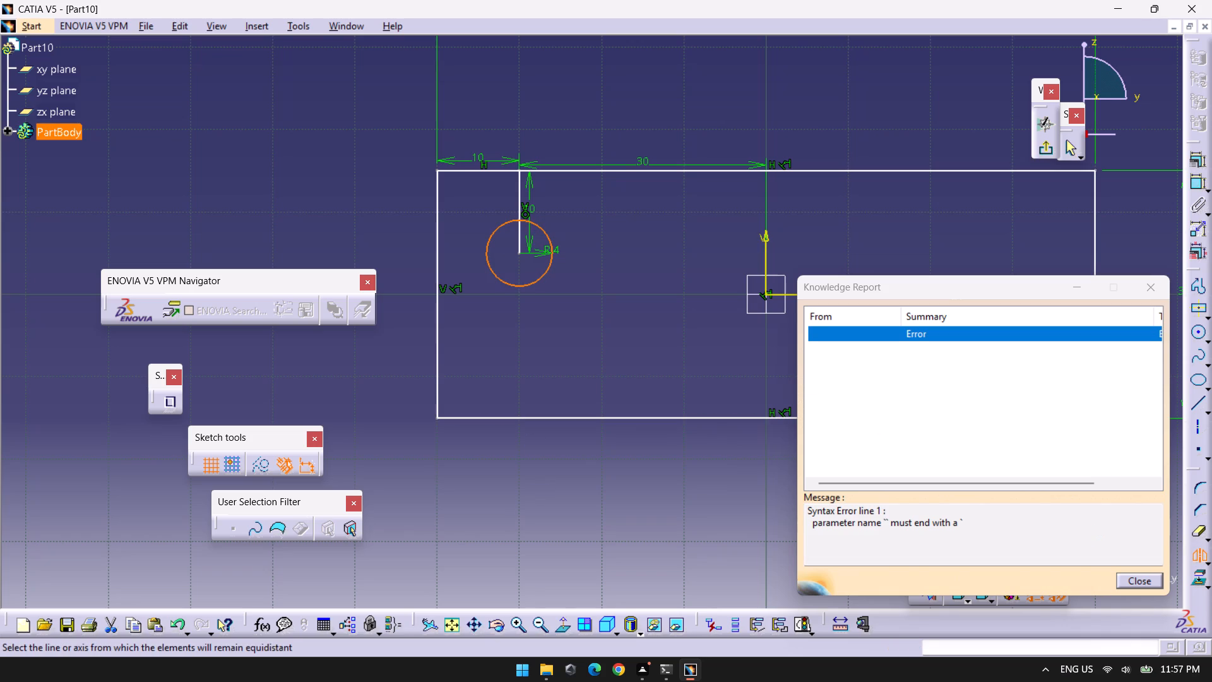
click(766, 249)
click(1148, 578)
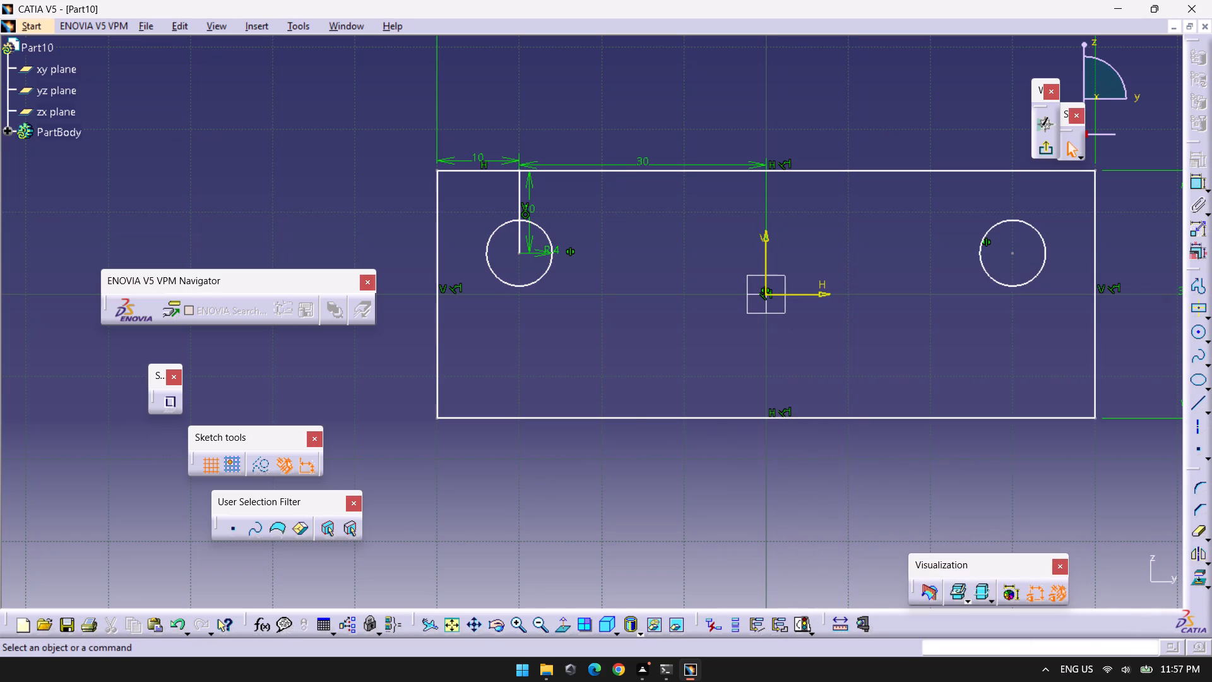
Delete the two 10 mm locating lines, keeping the rectangle and both circles.
click(518, 198)
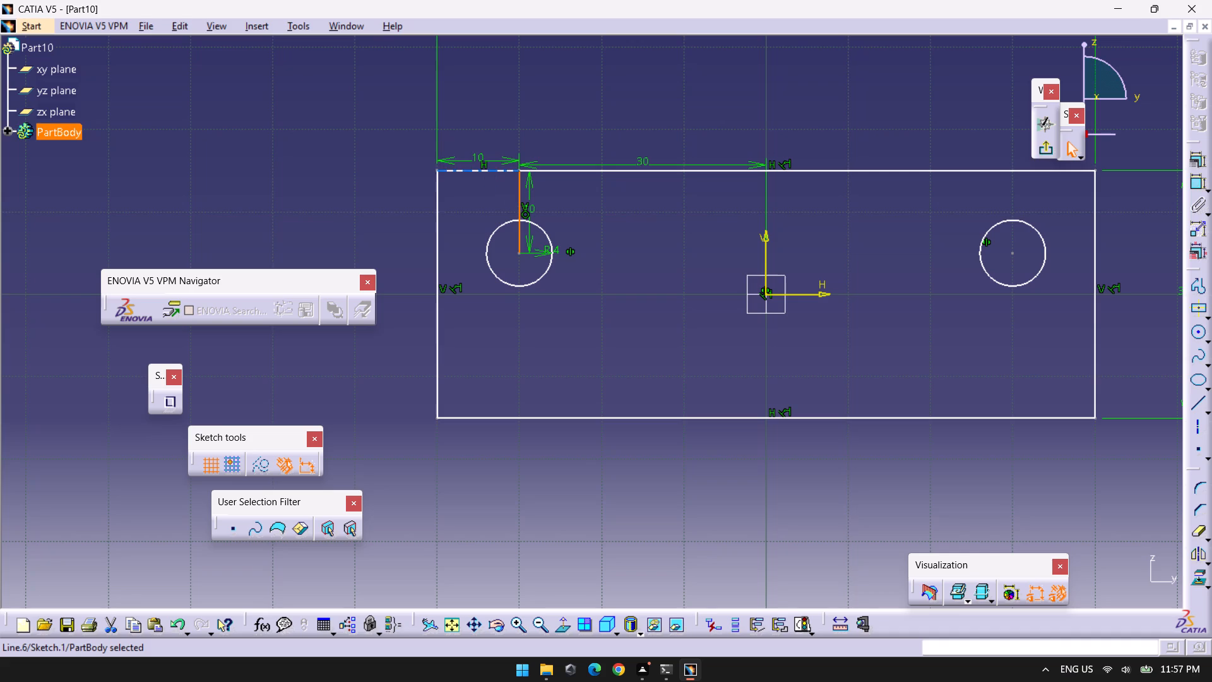
ctrl+click(489, 167)
key(Delete)
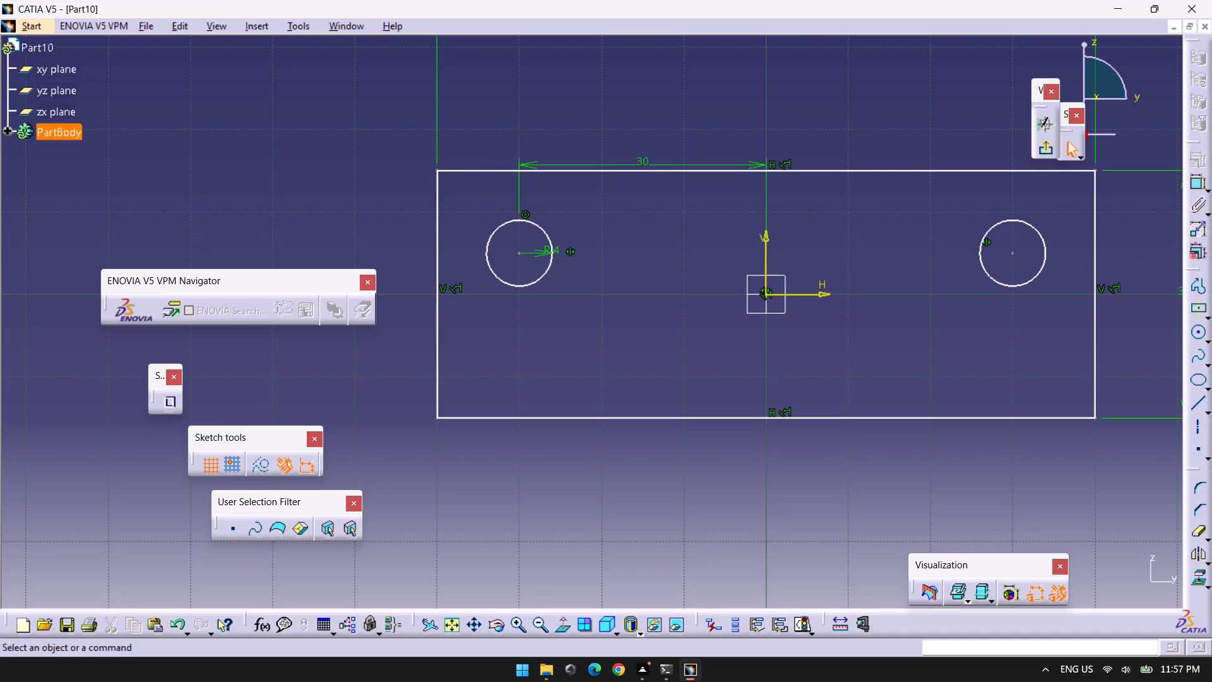
click(672, 83)
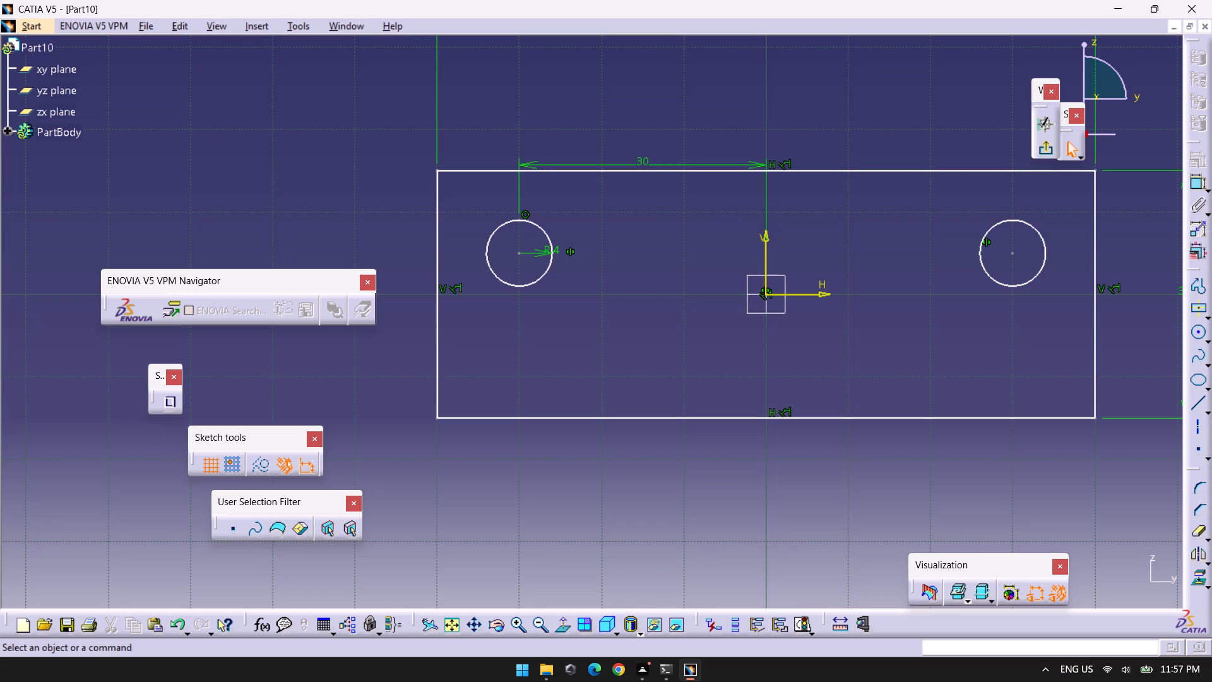
Exit the sketch and pad the rectangle with its two circular holes to a length of 10 mm.
click(1054, 149)
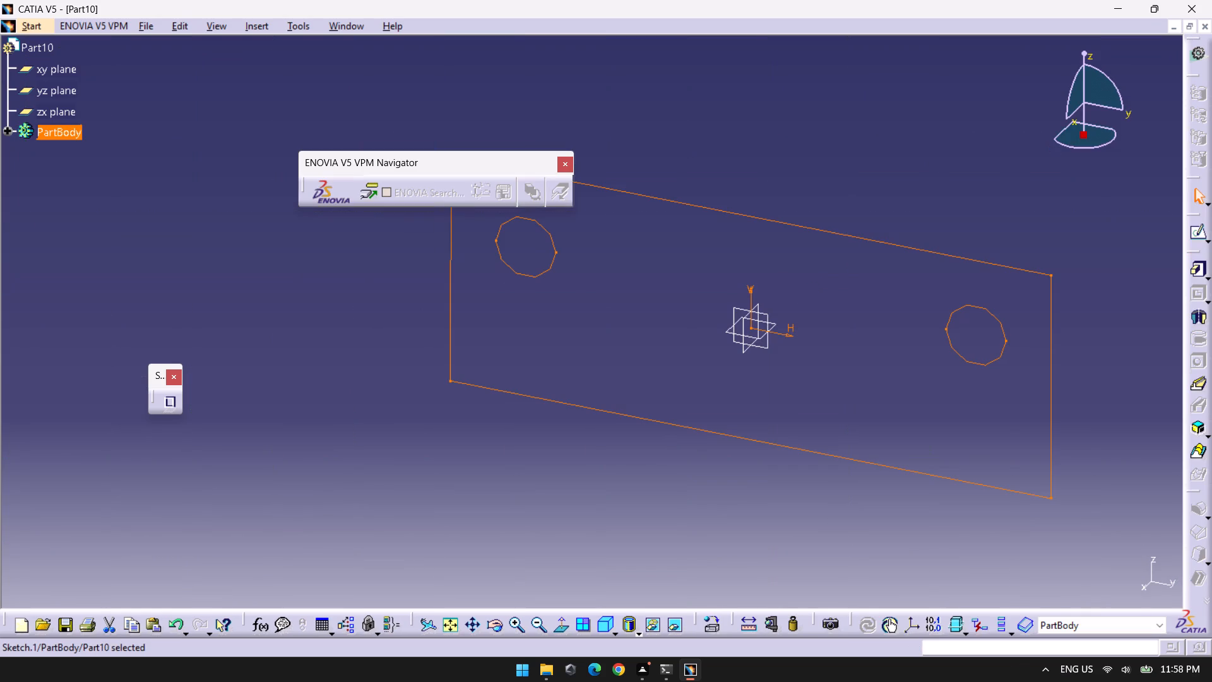
click(1192, 276)
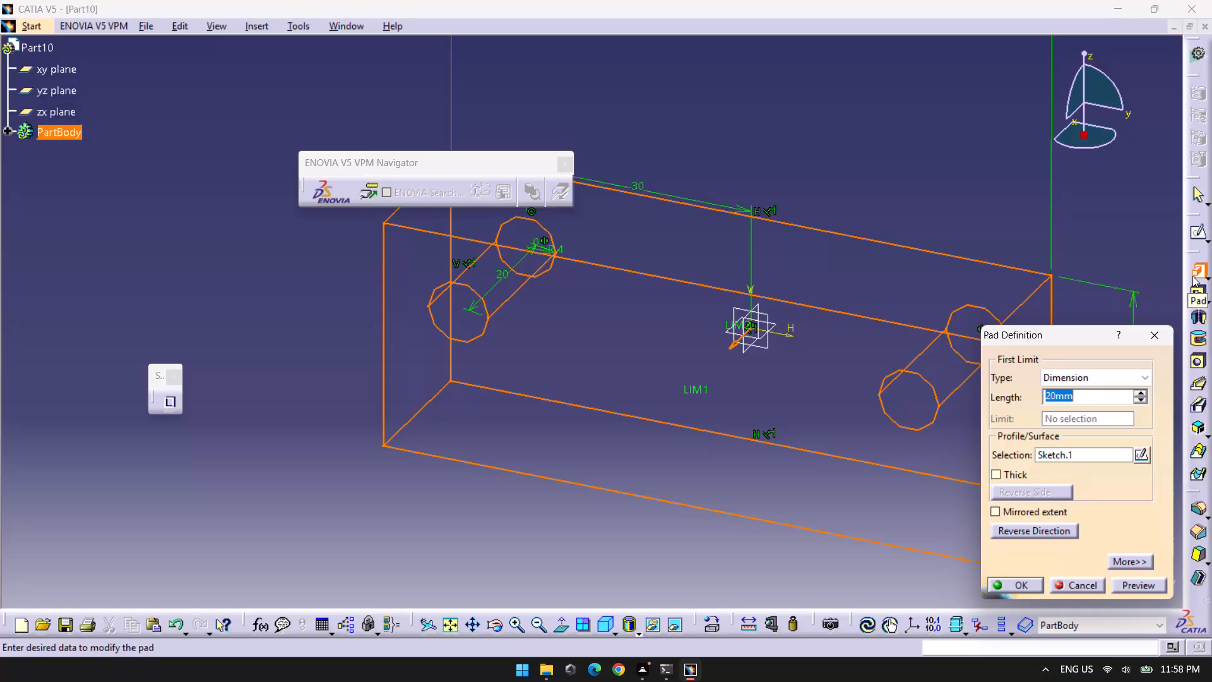
text(10)
key(Return)
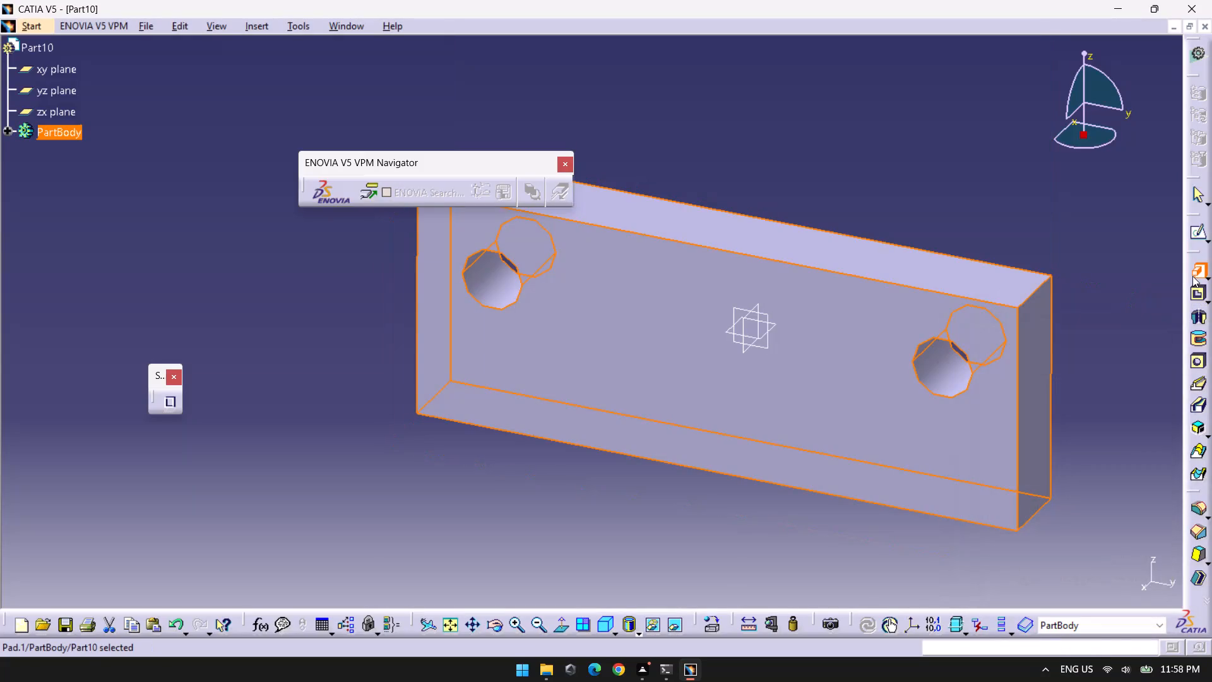
click(1077, 285)
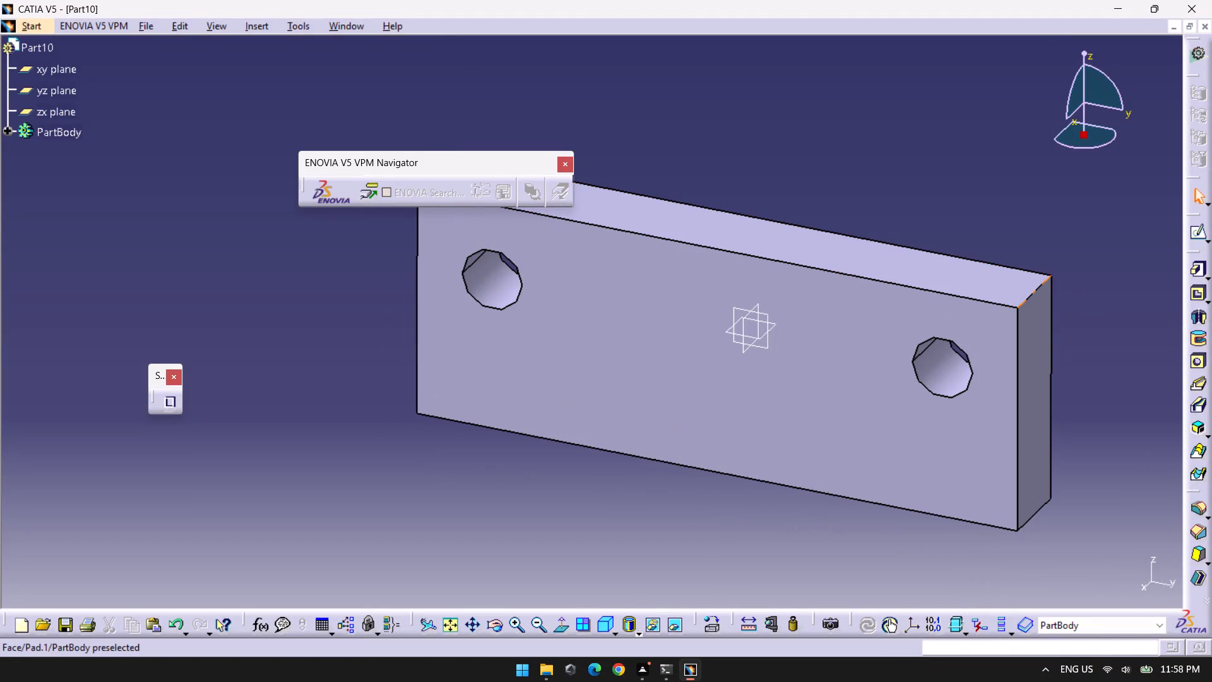
Apply an 8 mm Edge Fillet to the plate's short upper corner edge on the positive y side.
click(1025, 297)
click(1194, 509)
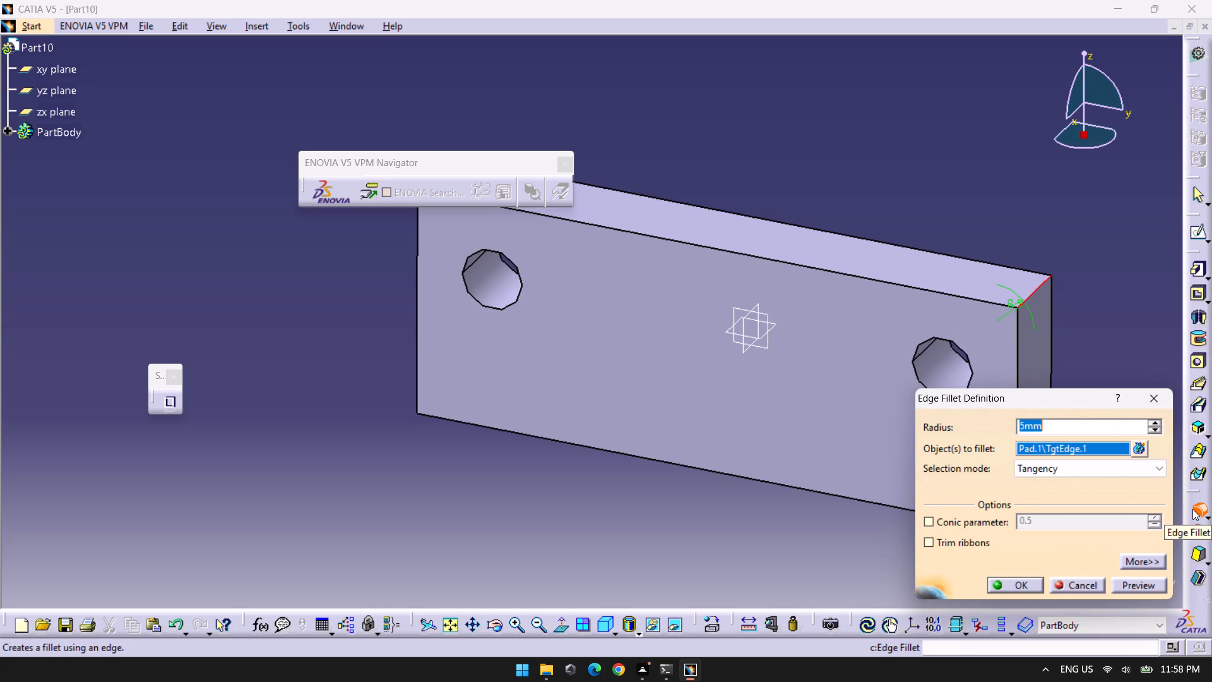
key(8)
key(Return)
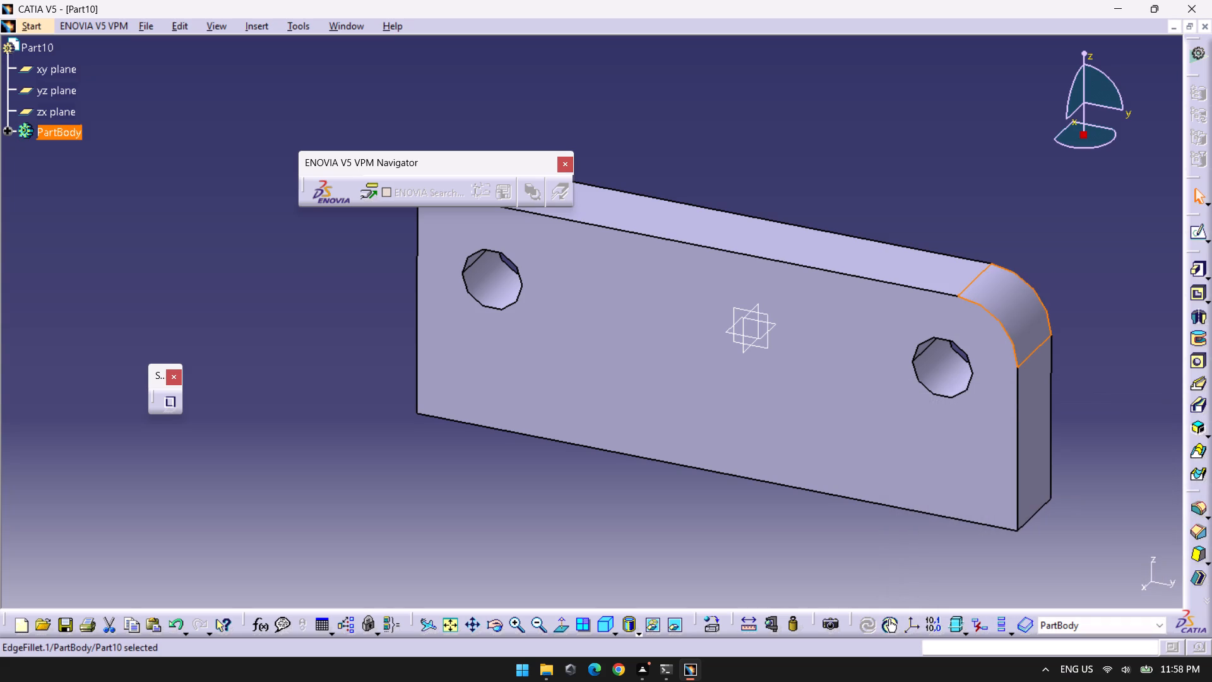
click(997, 220)
Apply an 8 mm Edge Fillet to the plate's opposite short upper corner edge, on the negative y side.
middle_drag(416, 446, 732, 569)
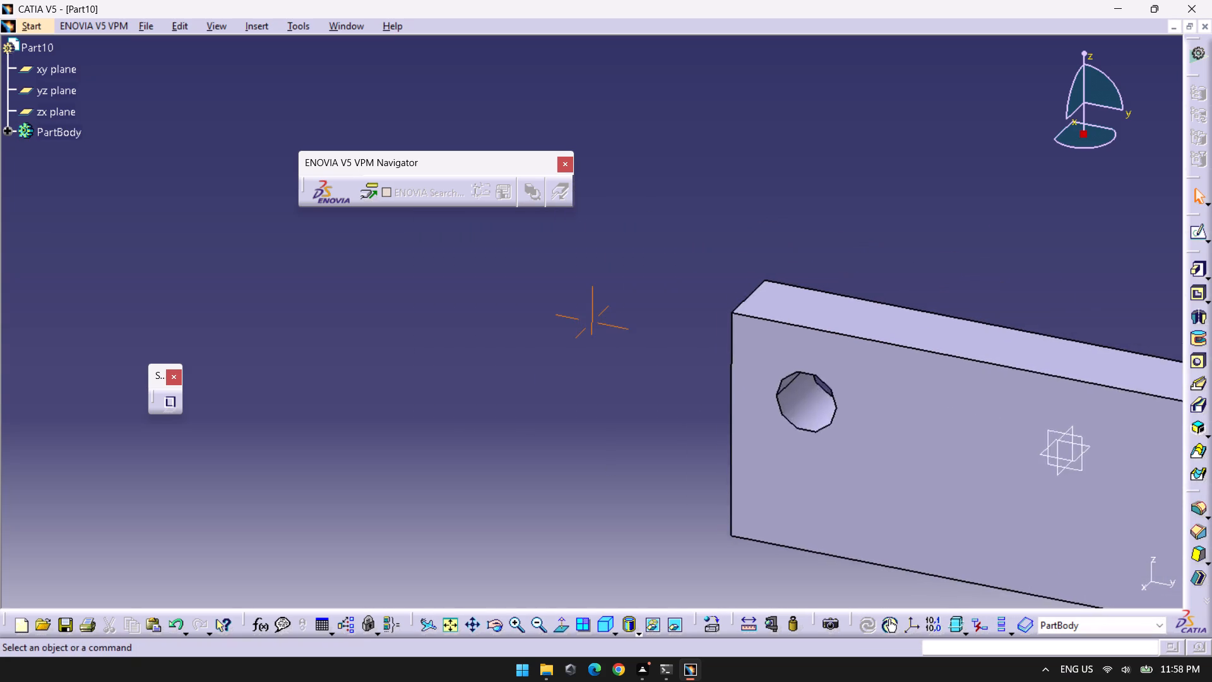
middle_drag(732, 569, 607, 512)
click(629, 239)
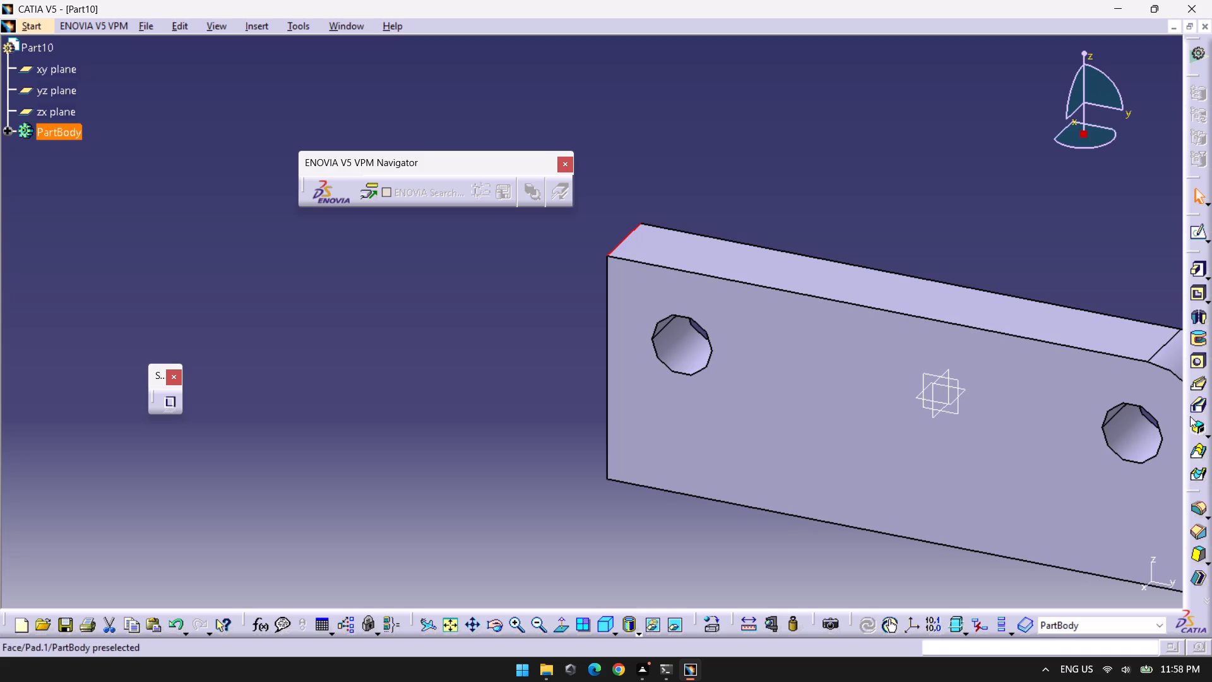
click(1197, 505)
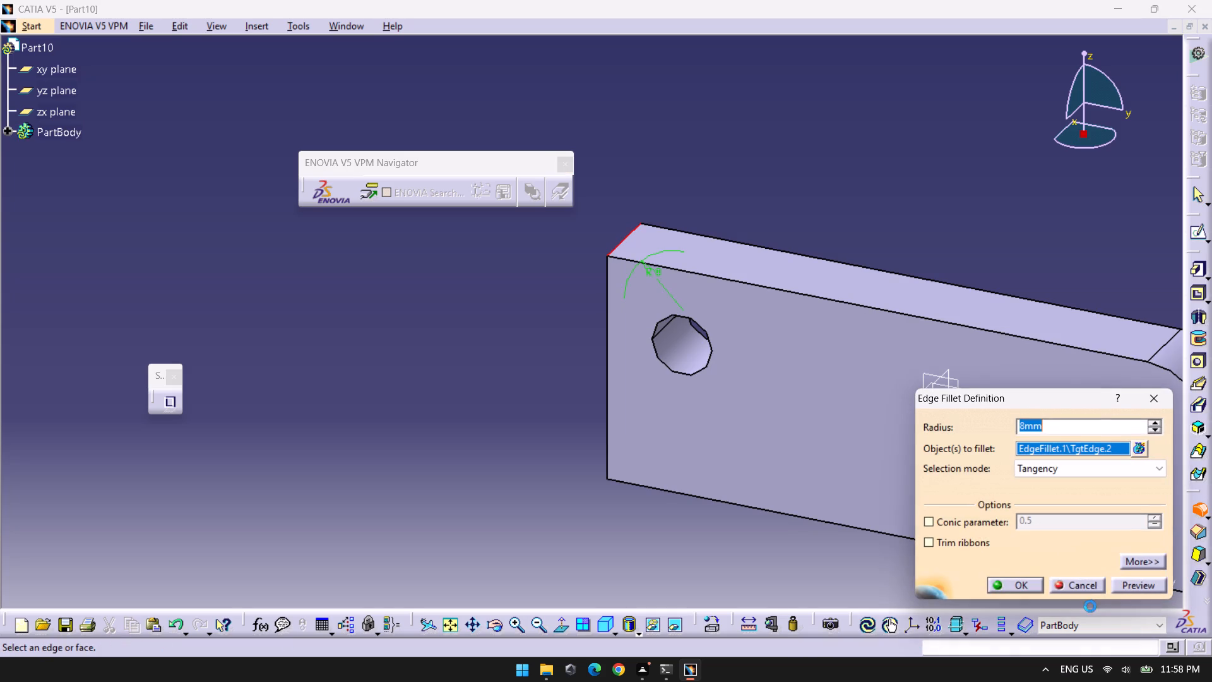
click(1026, 593)
click(1026, 582)
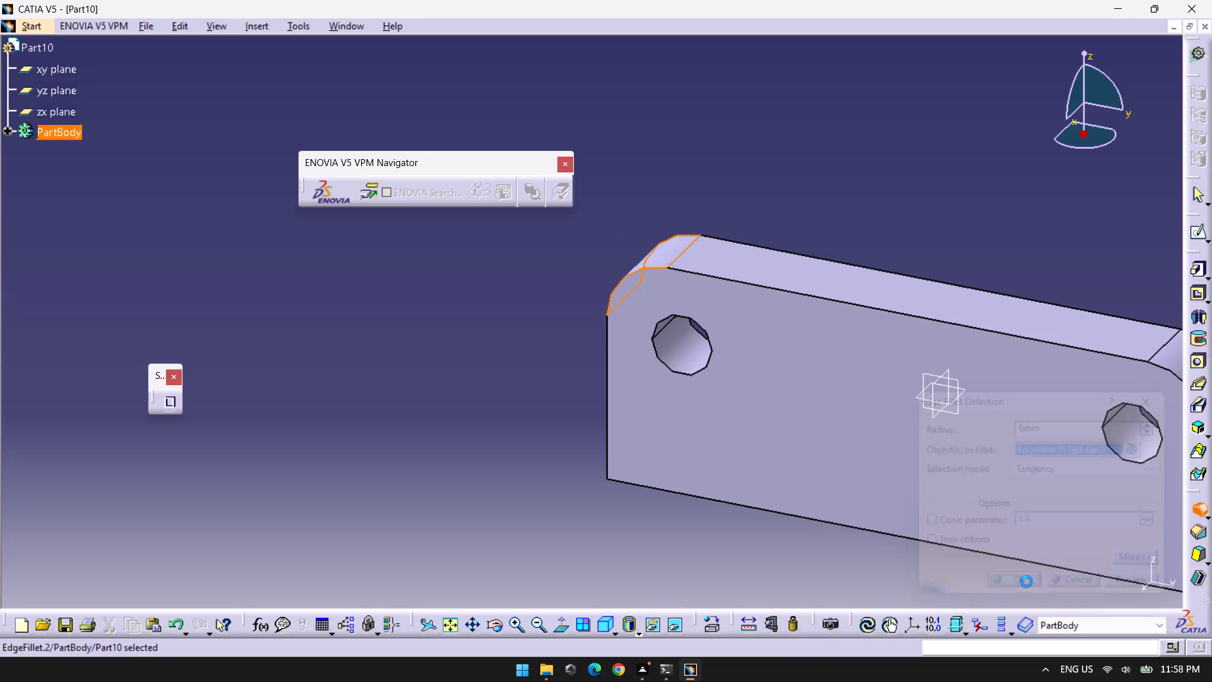
click(384, 316)
middle_drag(471, 341, 299, 220)
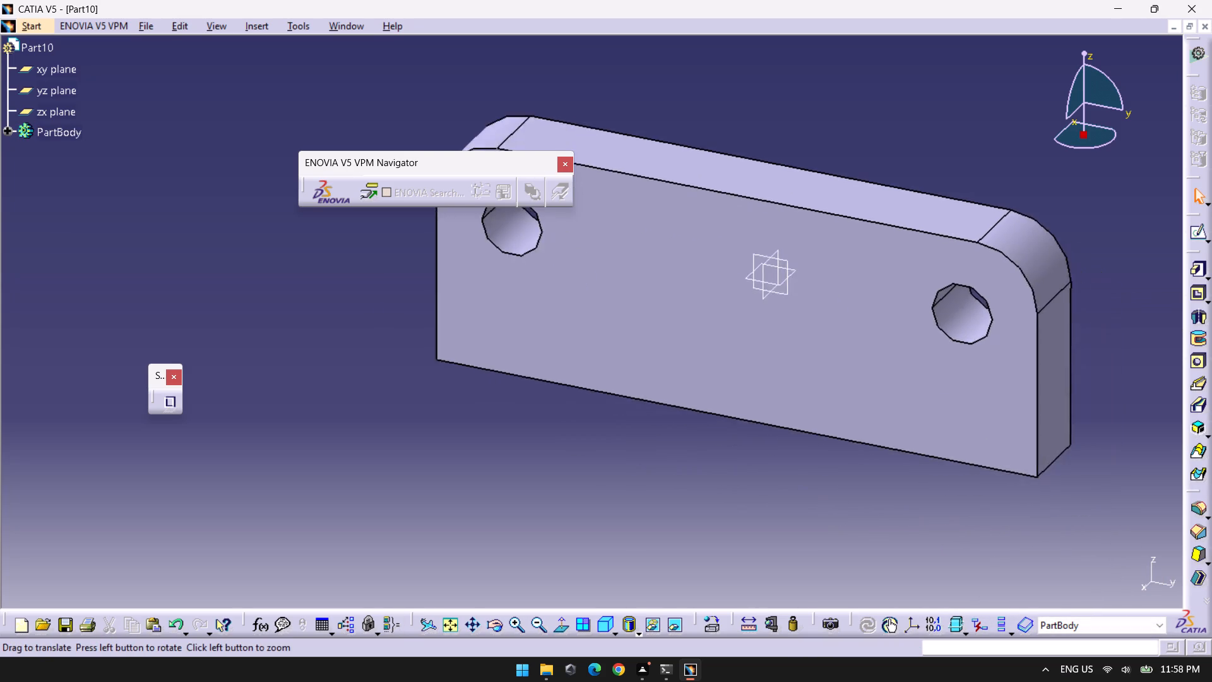
Open a sketch on the plate's large front face and start a Profile at the sketch origin.
middle_drag(299, 220, 314, 265)
click(708, 315)
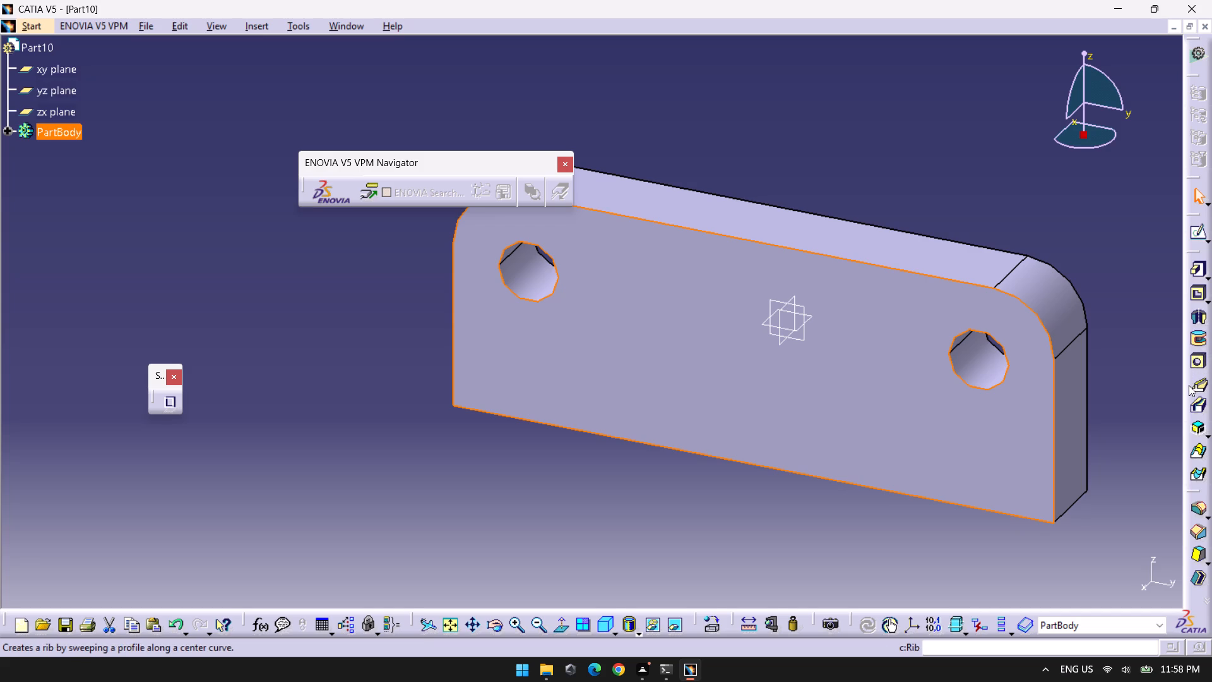
click(1191, 236)
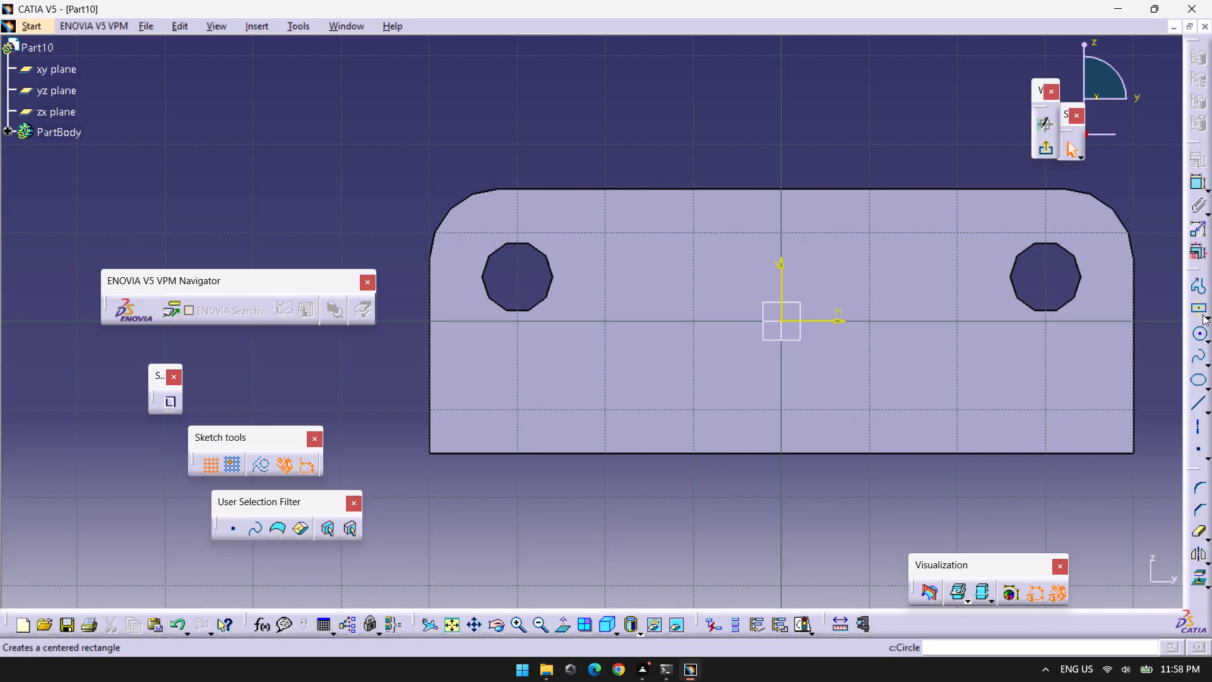
click(1193, 277)
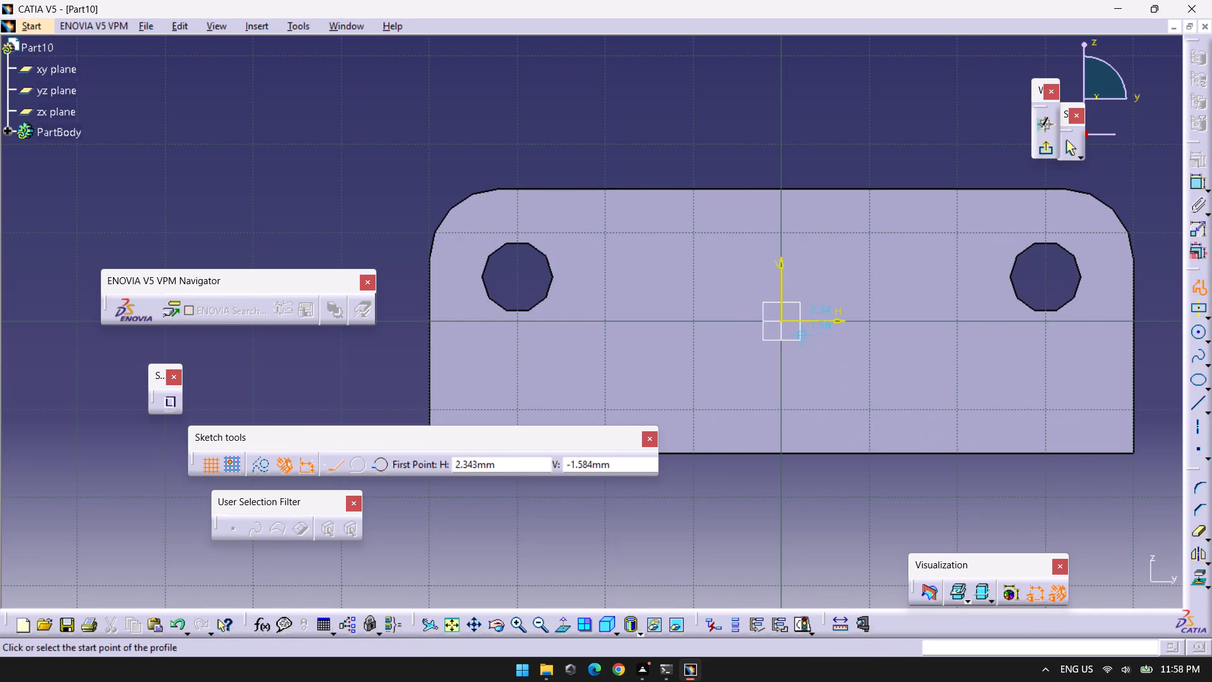
click(784, 318)
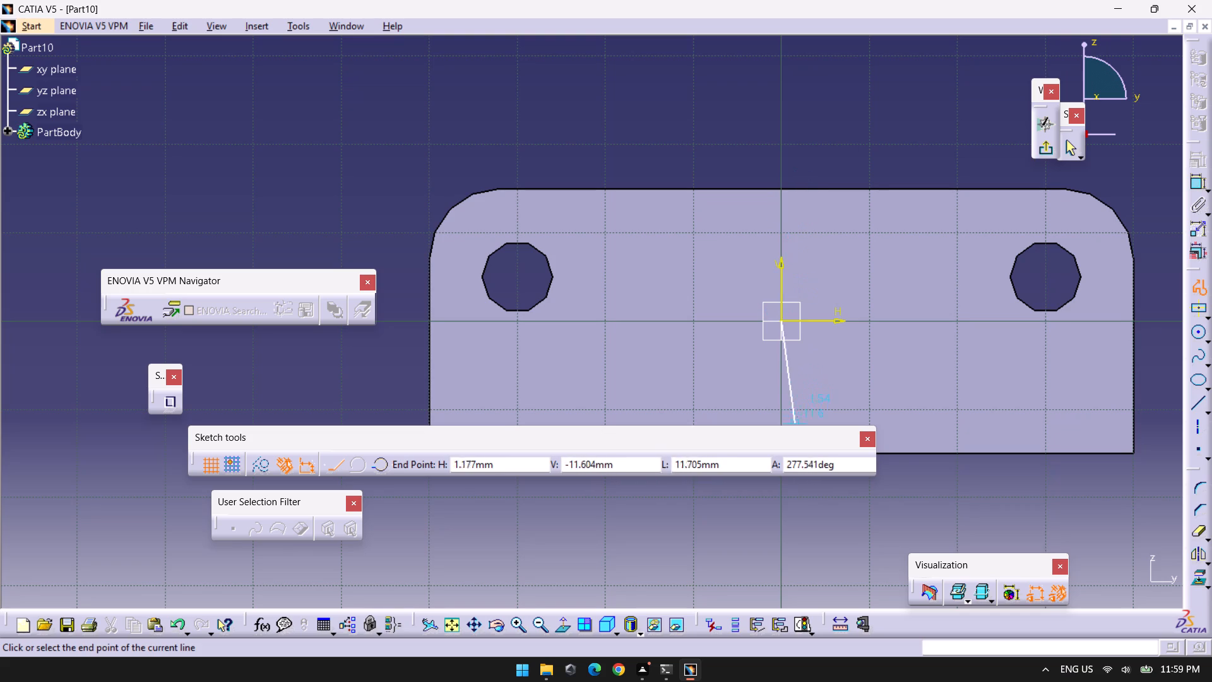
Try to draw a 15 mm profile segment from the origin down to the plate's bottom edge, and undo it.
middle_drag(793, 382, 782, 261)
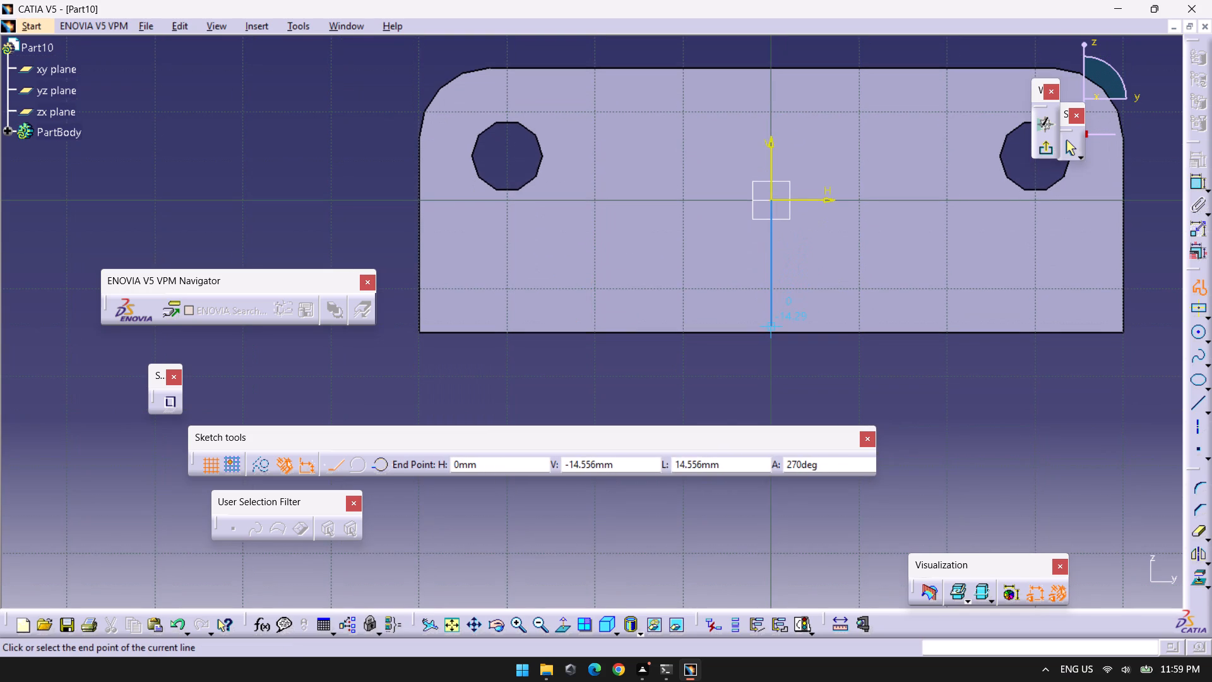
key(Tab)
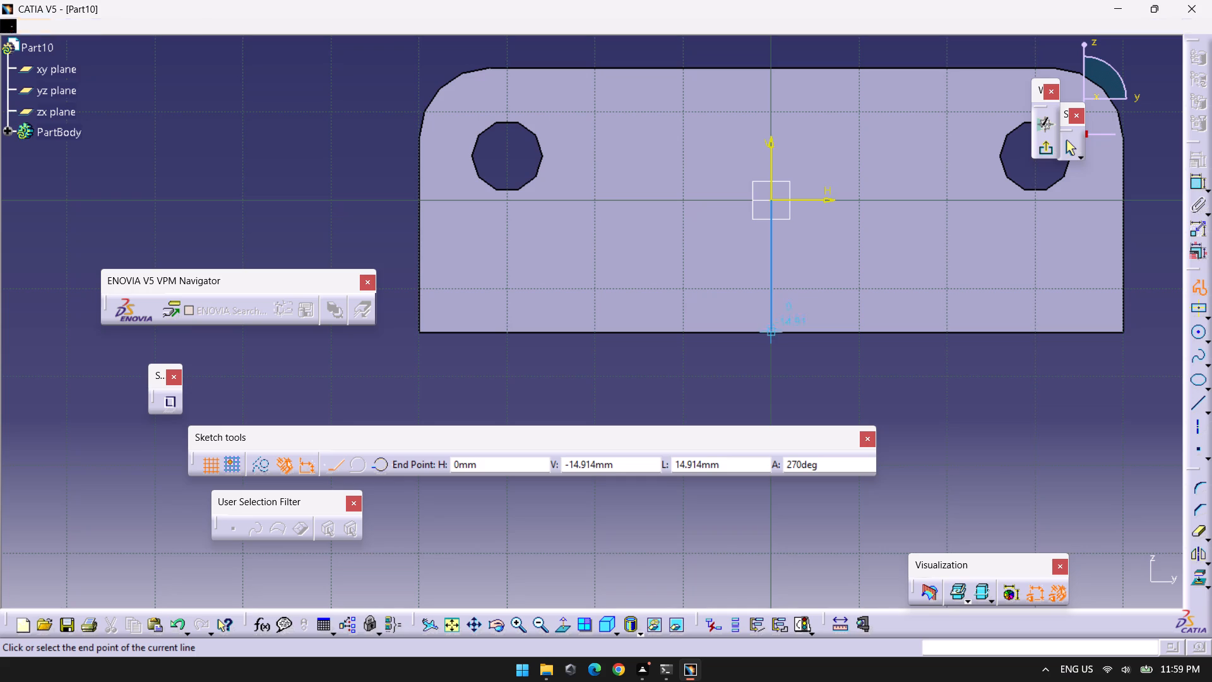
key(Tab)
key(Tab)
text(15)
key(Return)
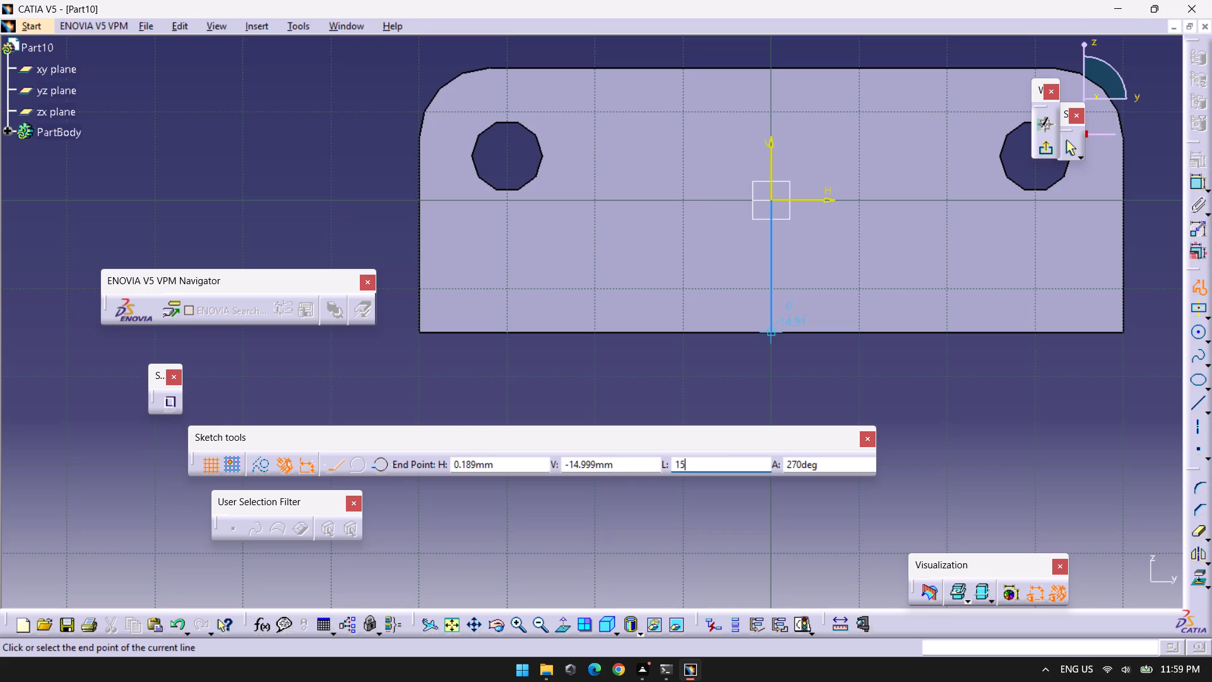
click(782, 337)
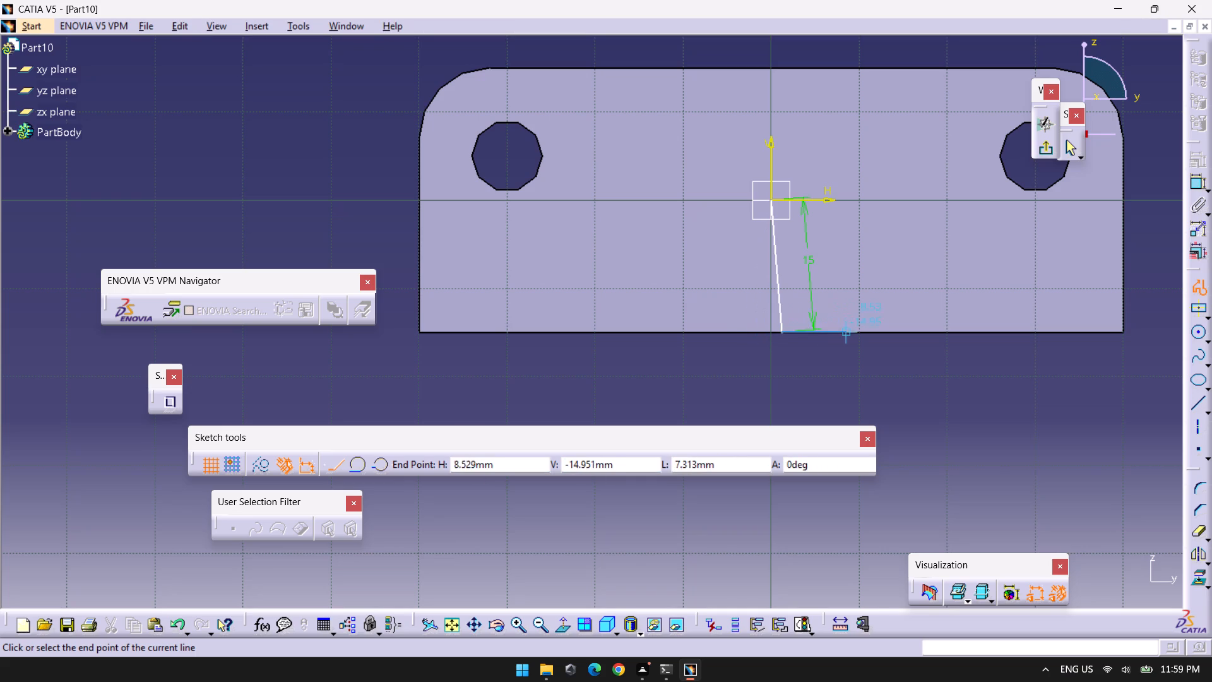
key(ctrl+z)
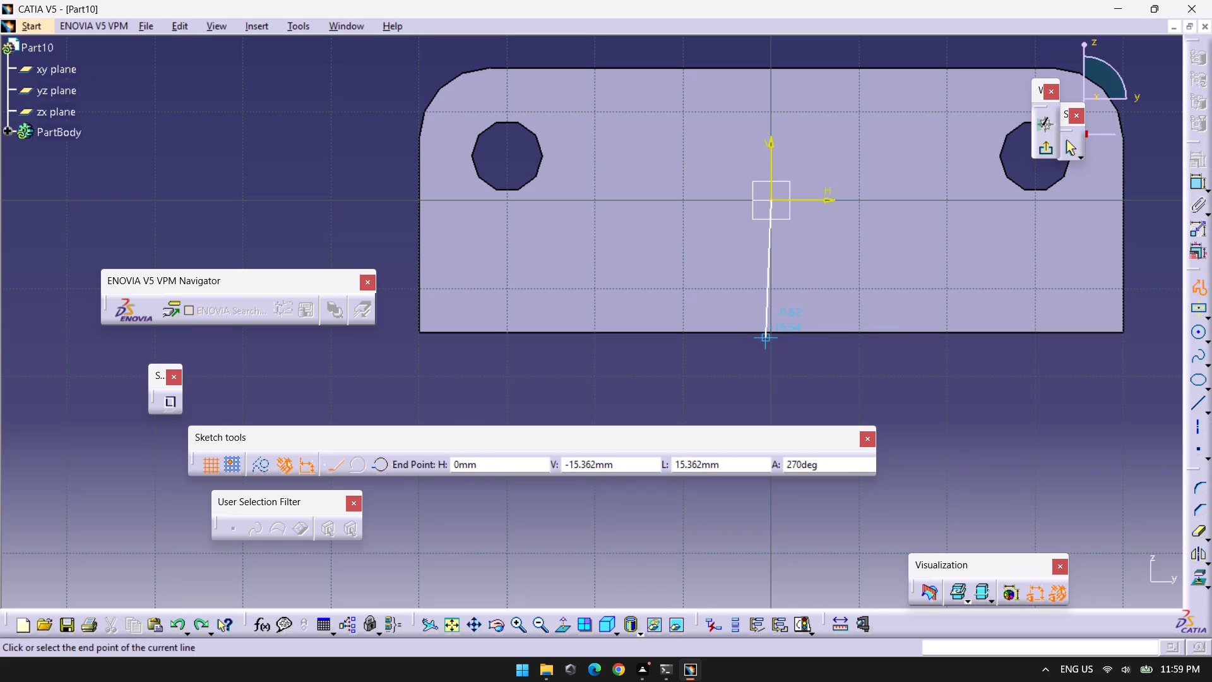
Draw the profile's first segment 15 mm vertically down from the origin to the plate's bottom edge.
key(Tab)
key(Tab)
key(Tab)
text(15)
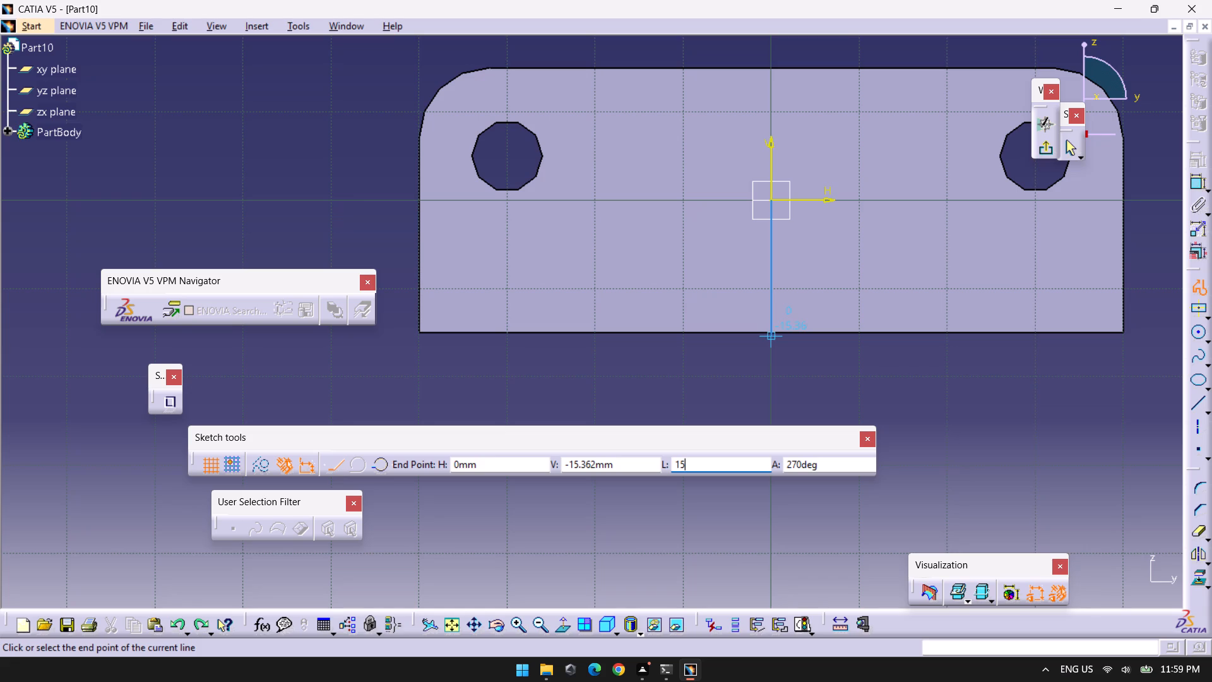
key(Return)
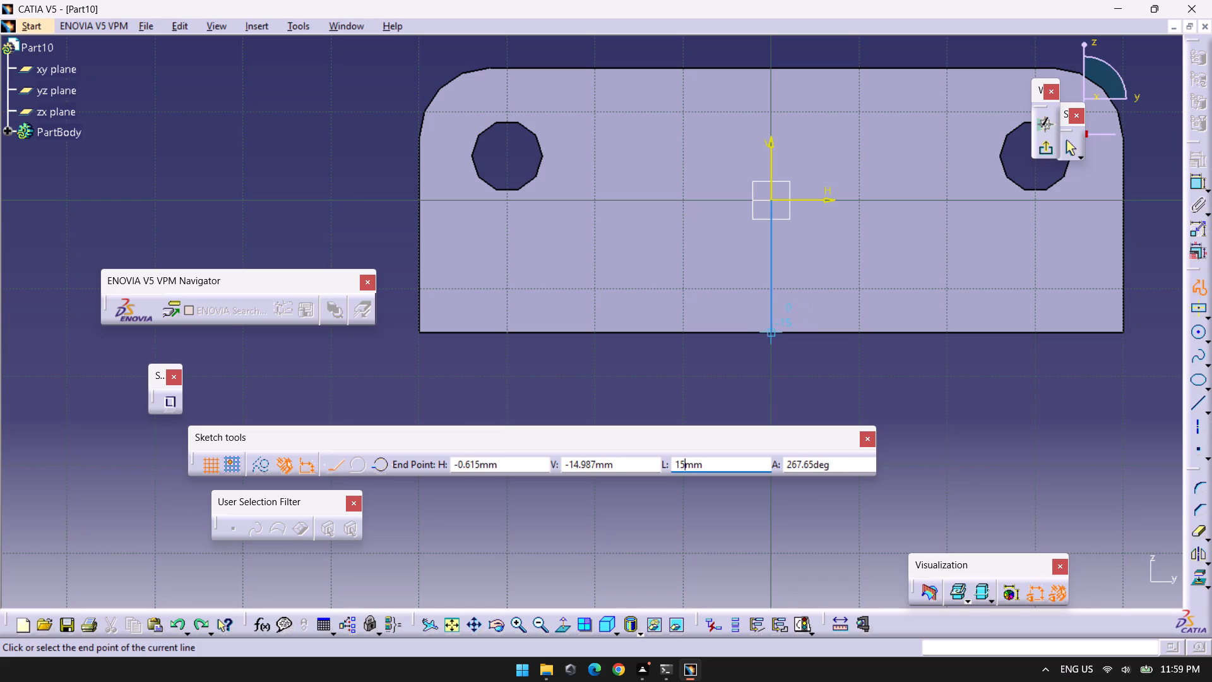
click(771, 332)
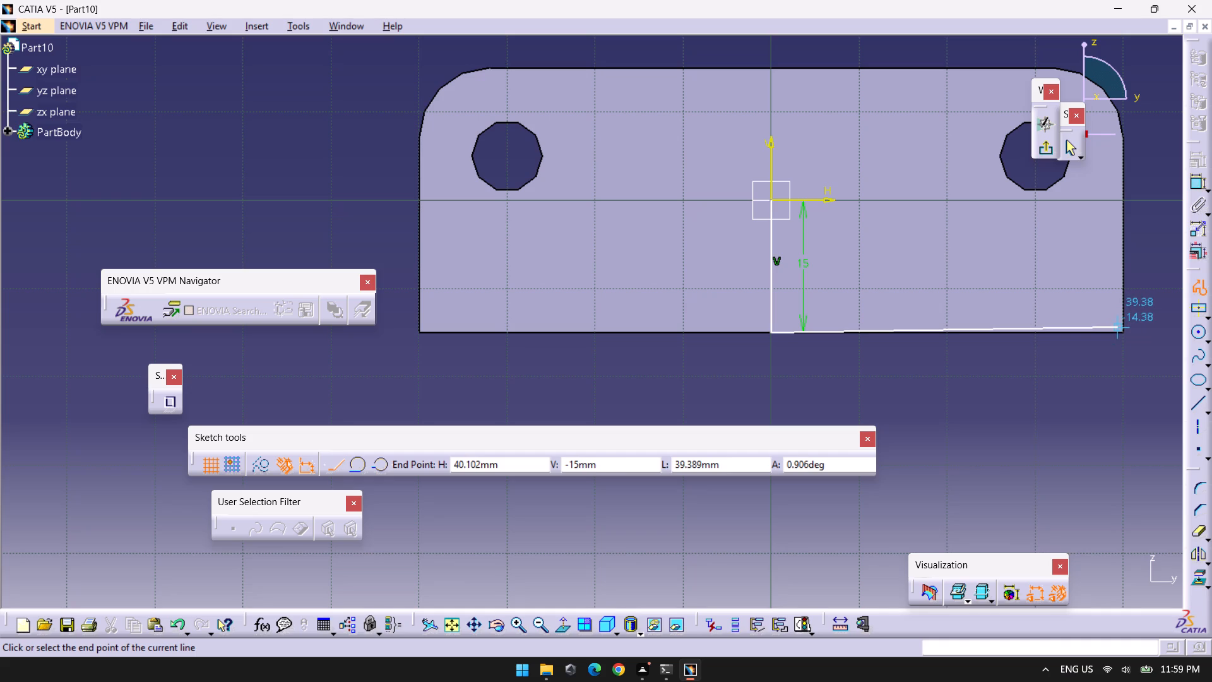
Continue the profile with a 40 mm horizontal segment along the bottom edge to the plate's positive y corner.
key(Tab)
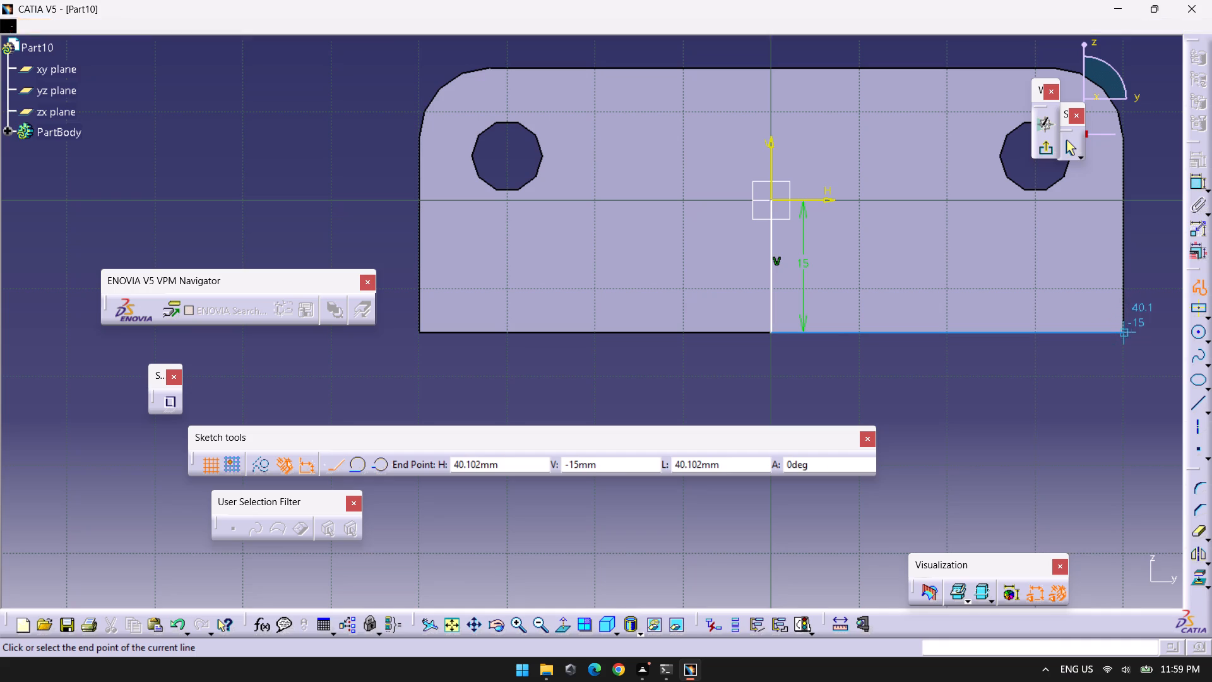
key(Tab)
key(Tab)
text(40)
key(Return)
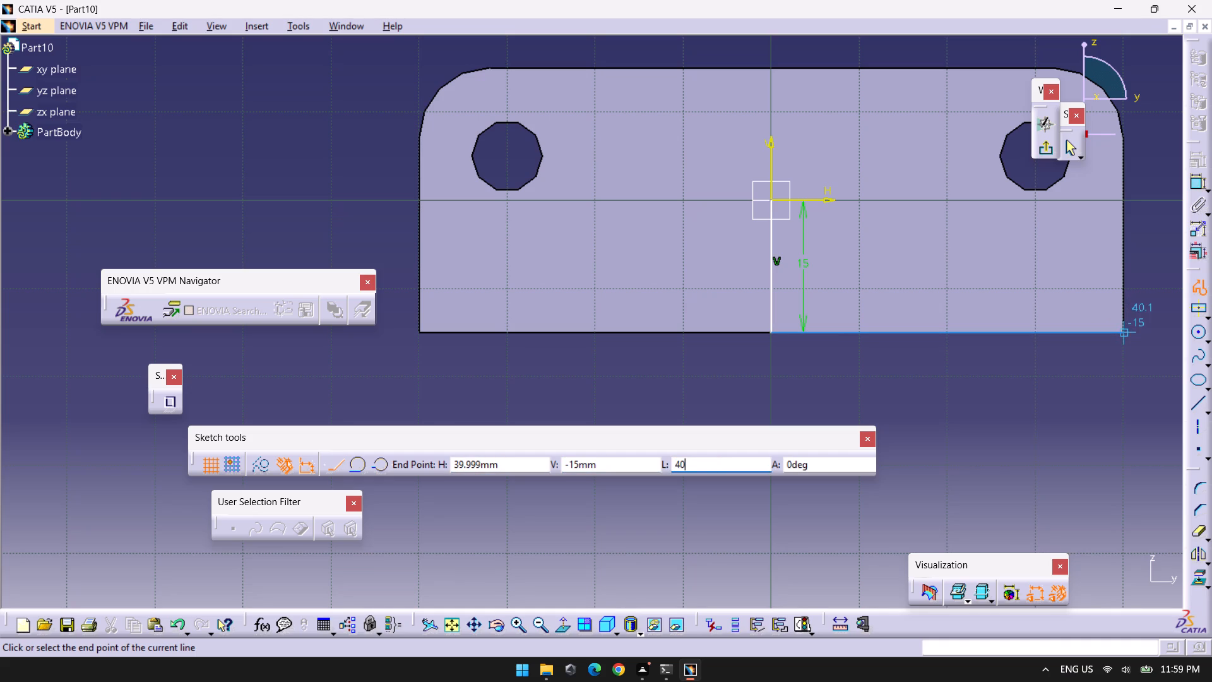
click(1126, 334)
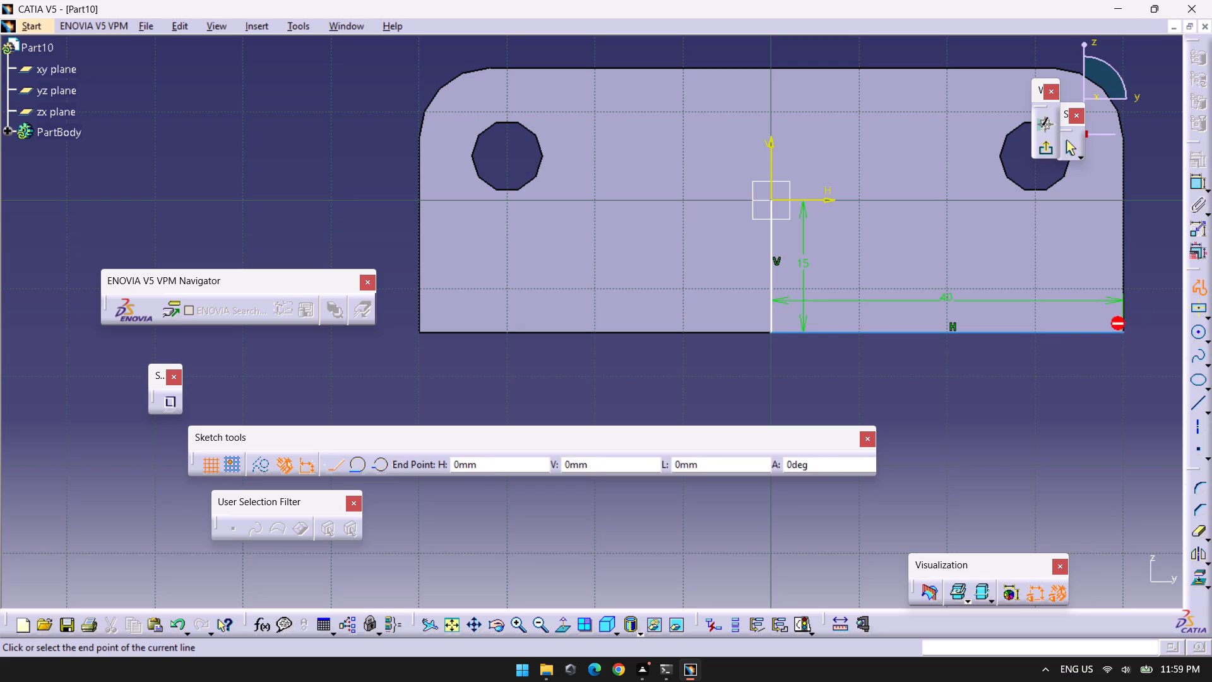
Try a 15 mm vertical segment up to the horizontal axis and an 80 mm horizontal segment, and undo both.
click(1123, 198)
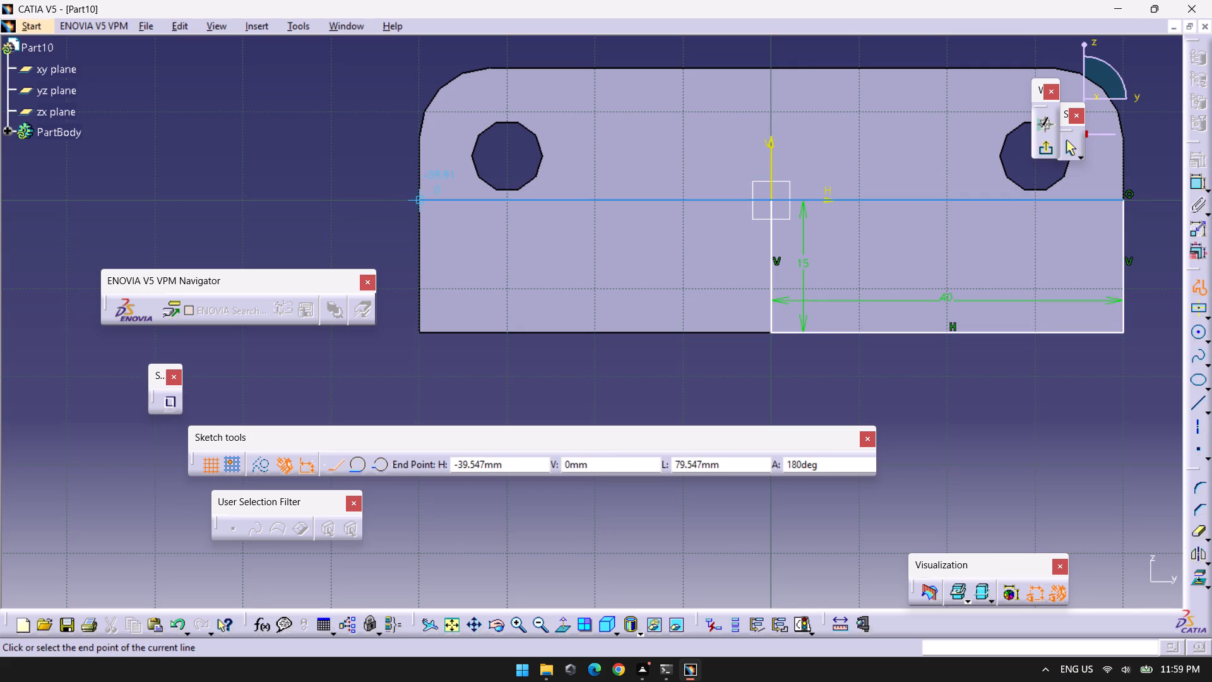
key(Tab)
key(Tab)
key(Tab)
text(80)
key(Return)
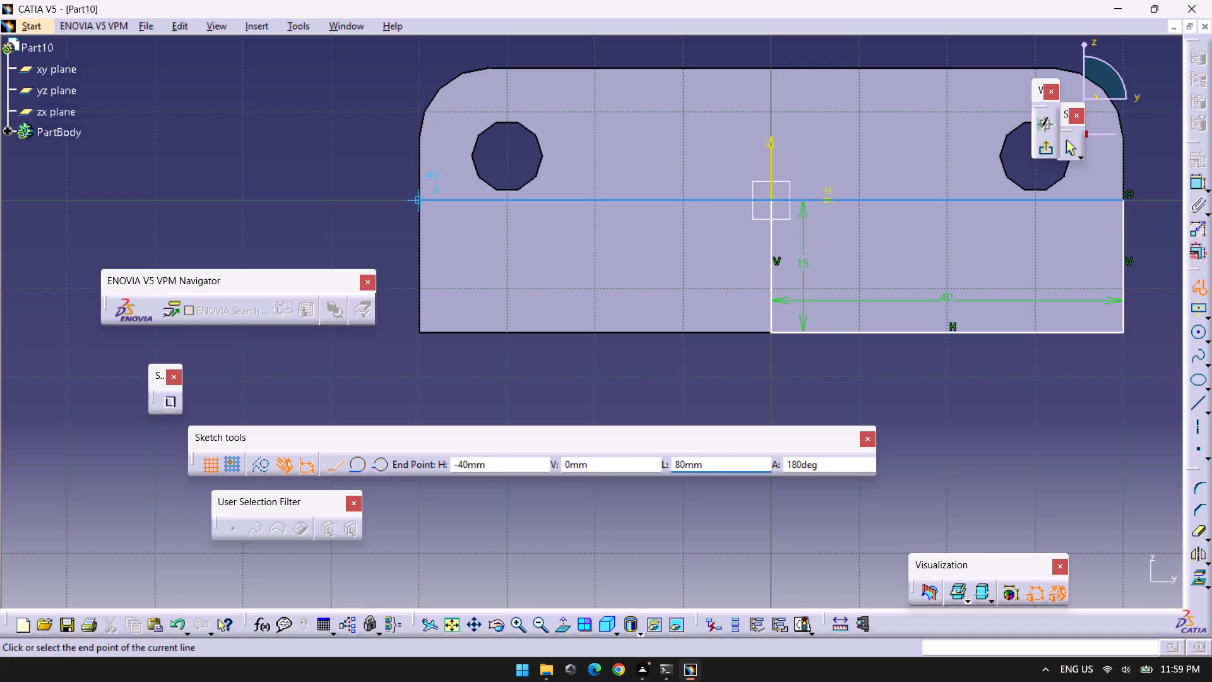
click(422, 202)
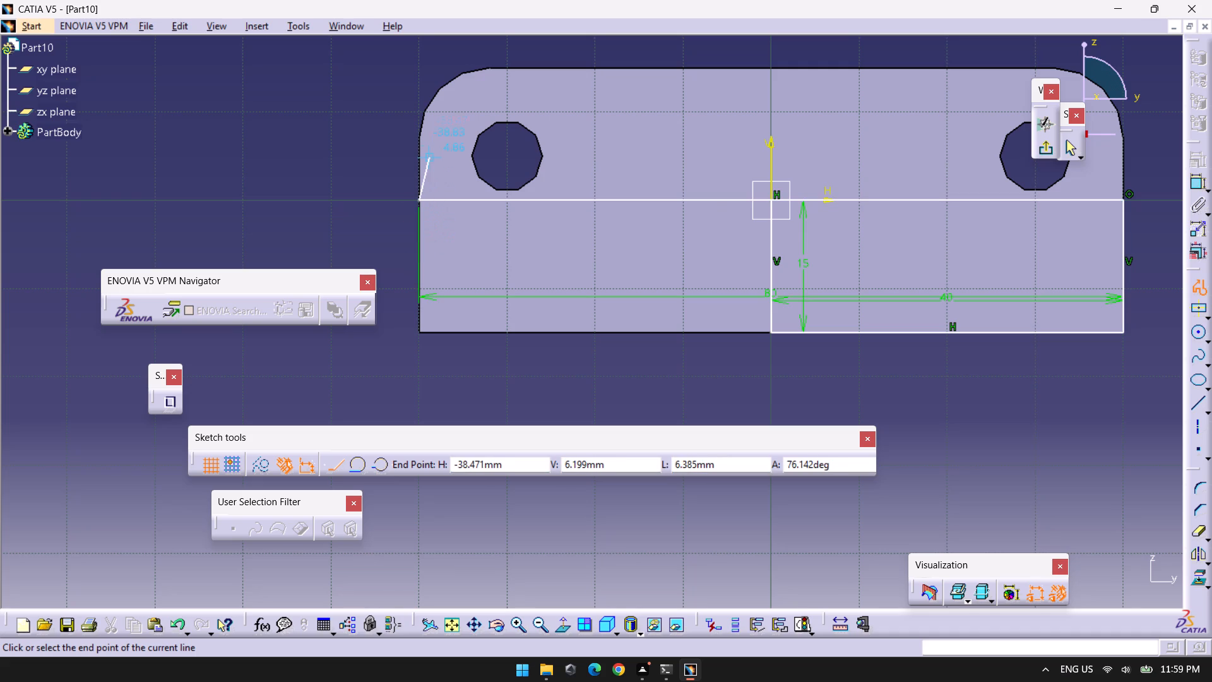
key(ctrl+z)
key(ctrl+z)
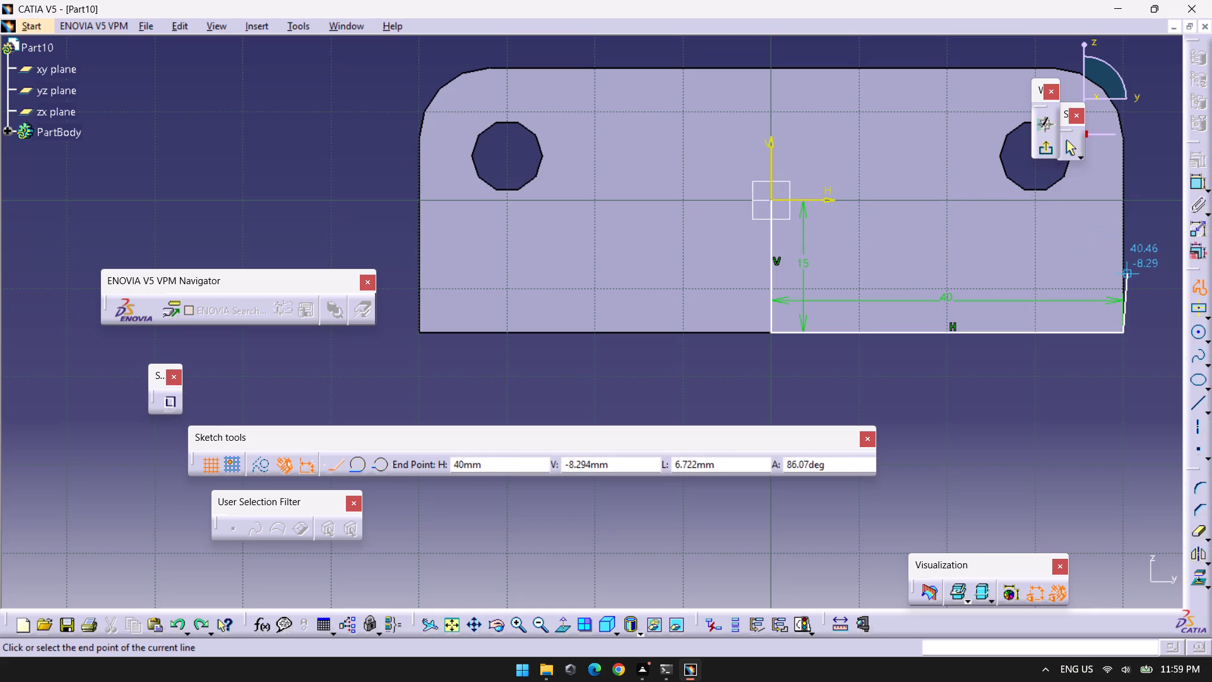
Continue the profile with a 10 mm vertical segment up the plate's side edge on the positive y side.
key(Tab)
key(Tab)
key(Tab)
text(10)
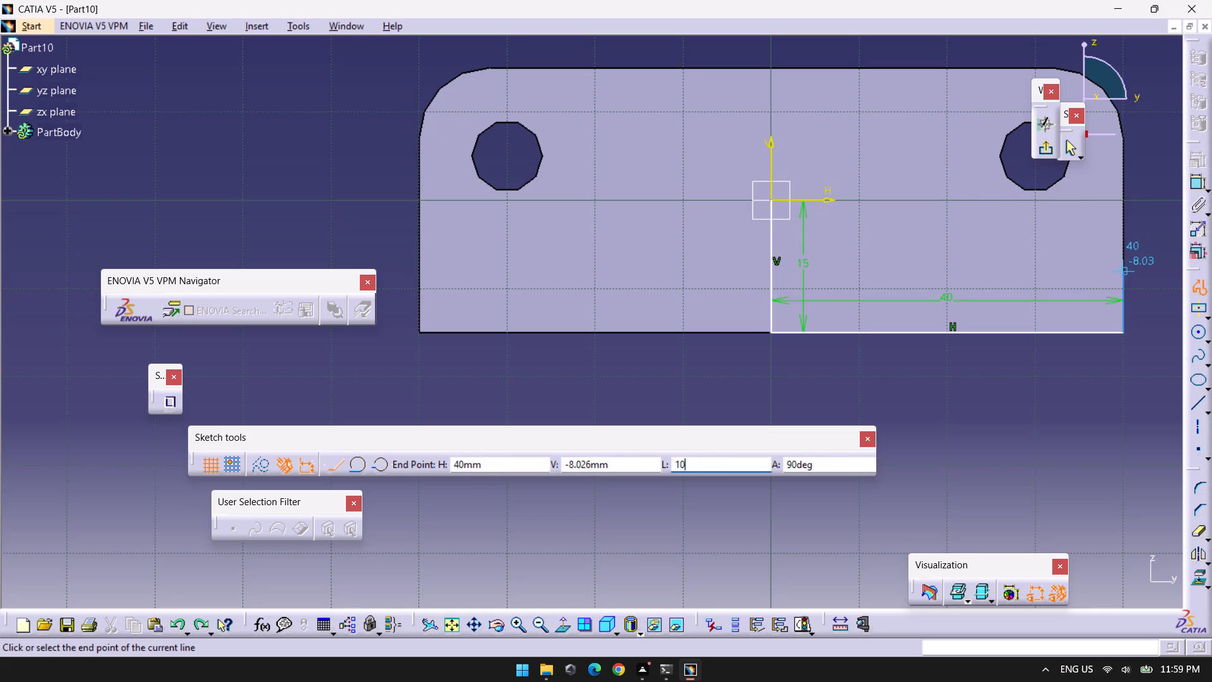
key(Return)
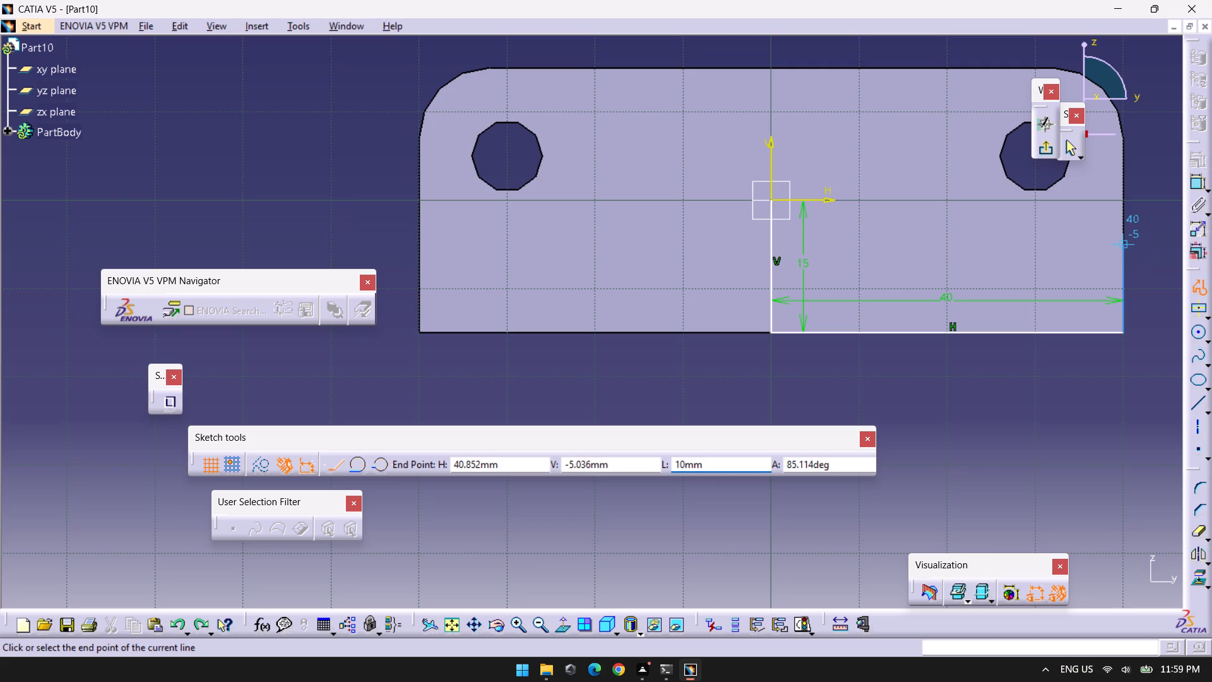
click(1120, 242)
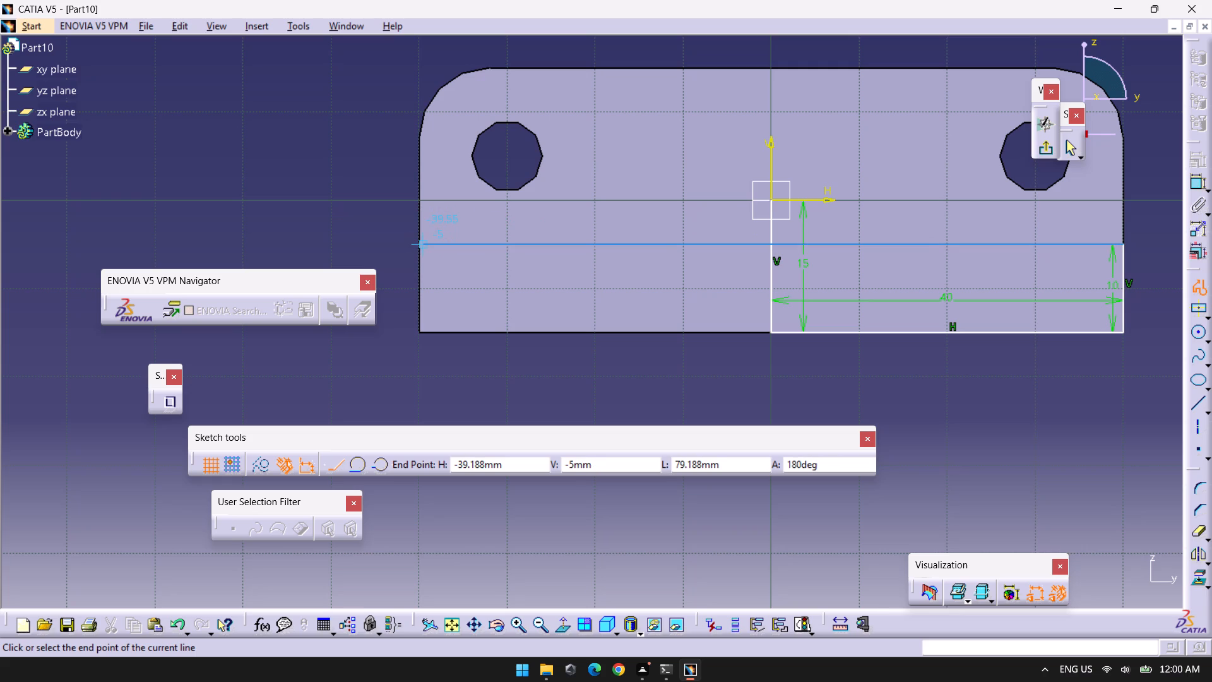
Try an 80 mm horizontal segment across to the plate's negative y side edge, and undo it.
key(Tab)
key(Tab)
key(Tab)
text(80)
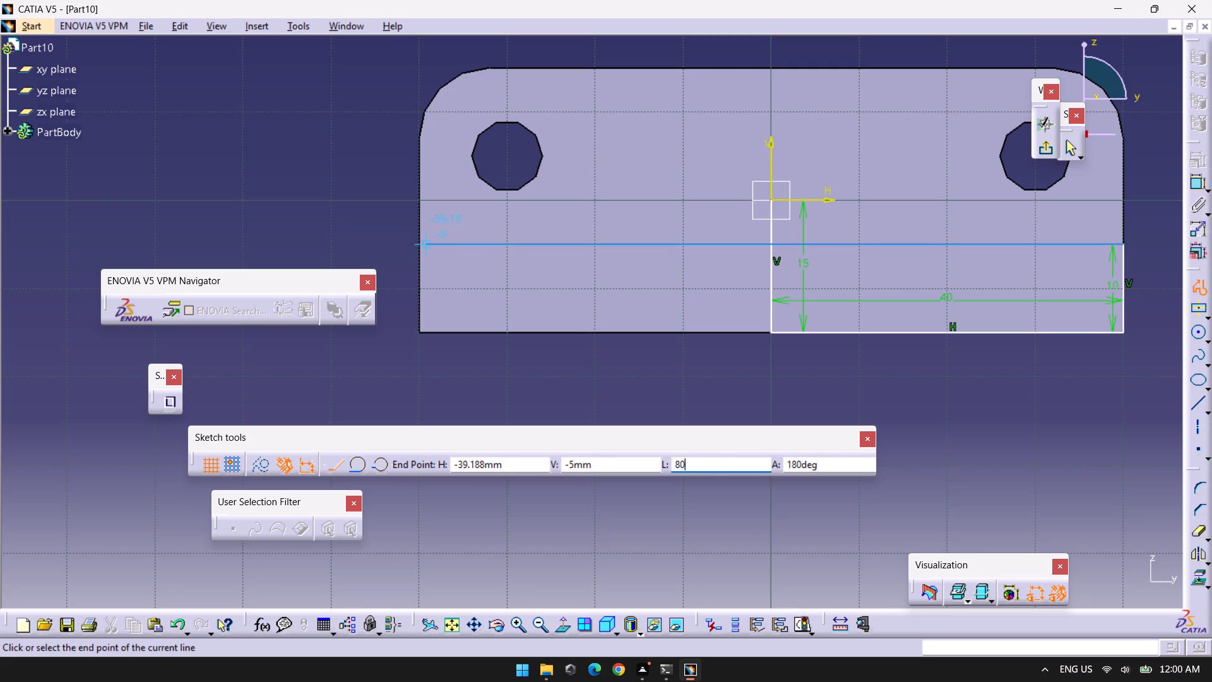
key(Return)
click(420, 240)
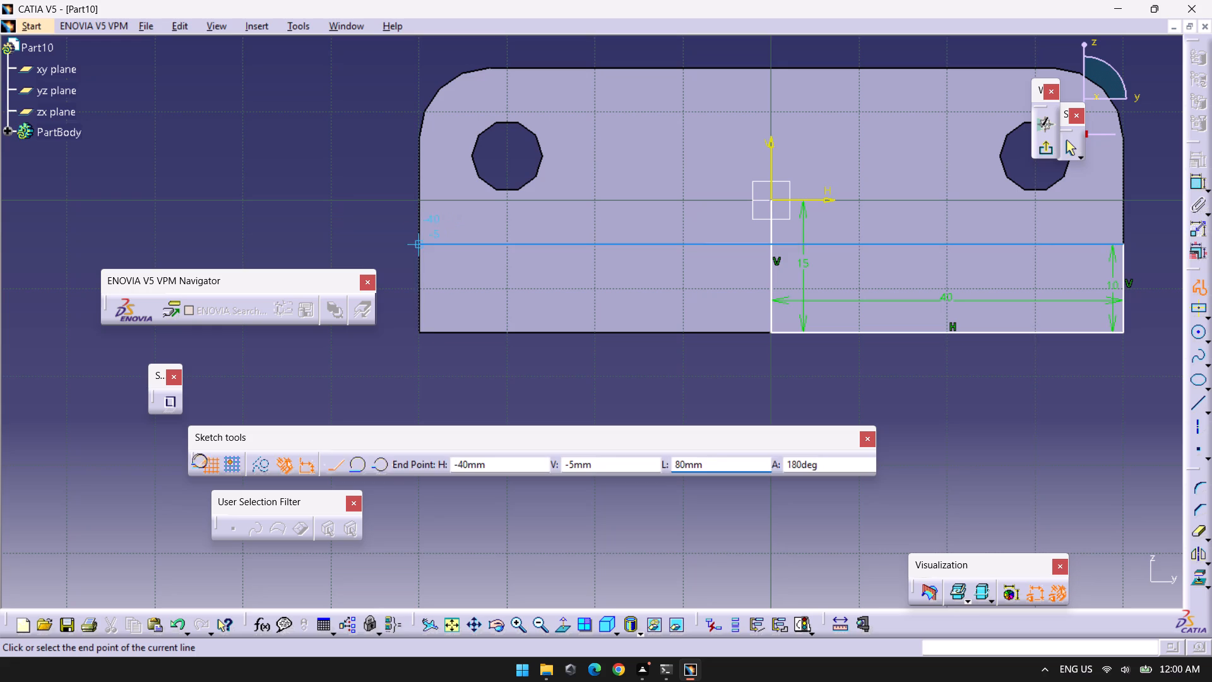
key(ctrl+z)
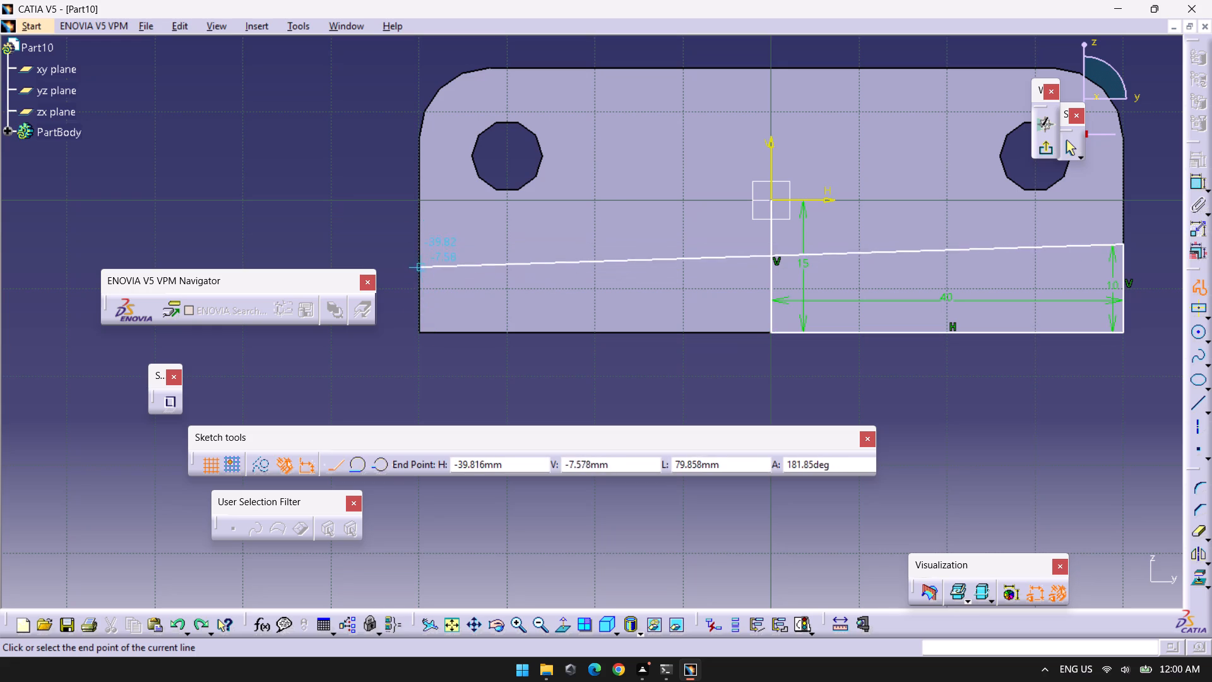
Draw an 80 mm horizontal profile segment across the plate to its negative y side edge.
key(Tab)
key(Tab)
key(Tab)
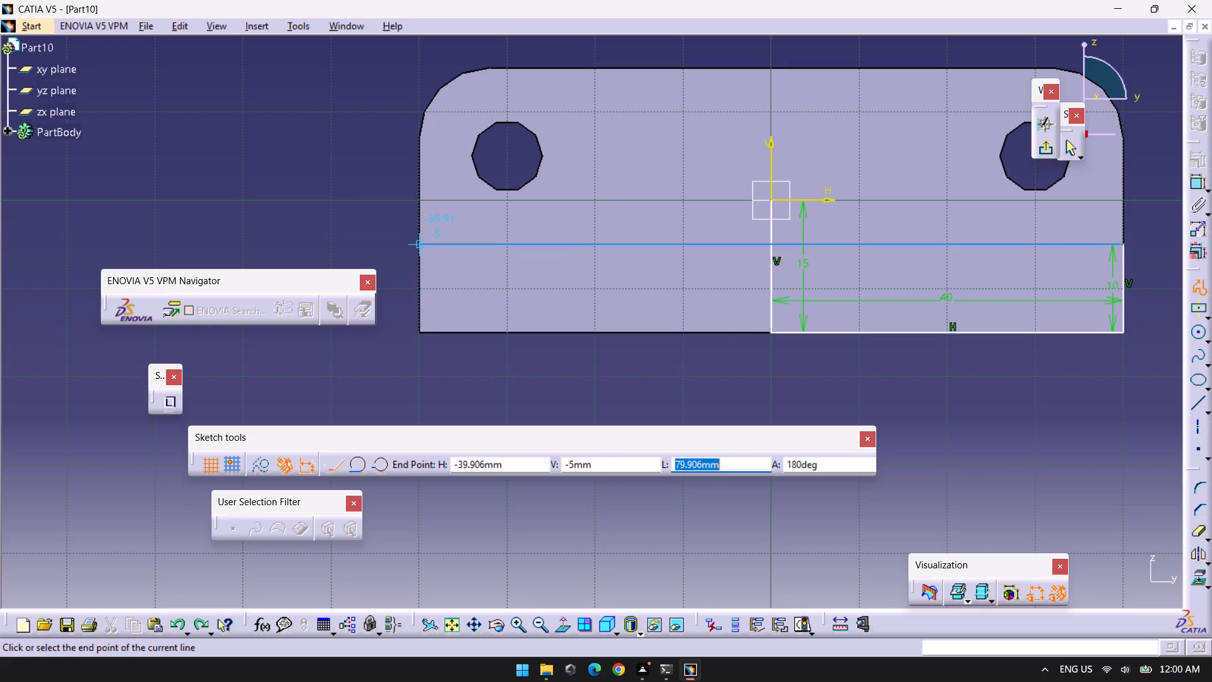
text(80)
key(Return)
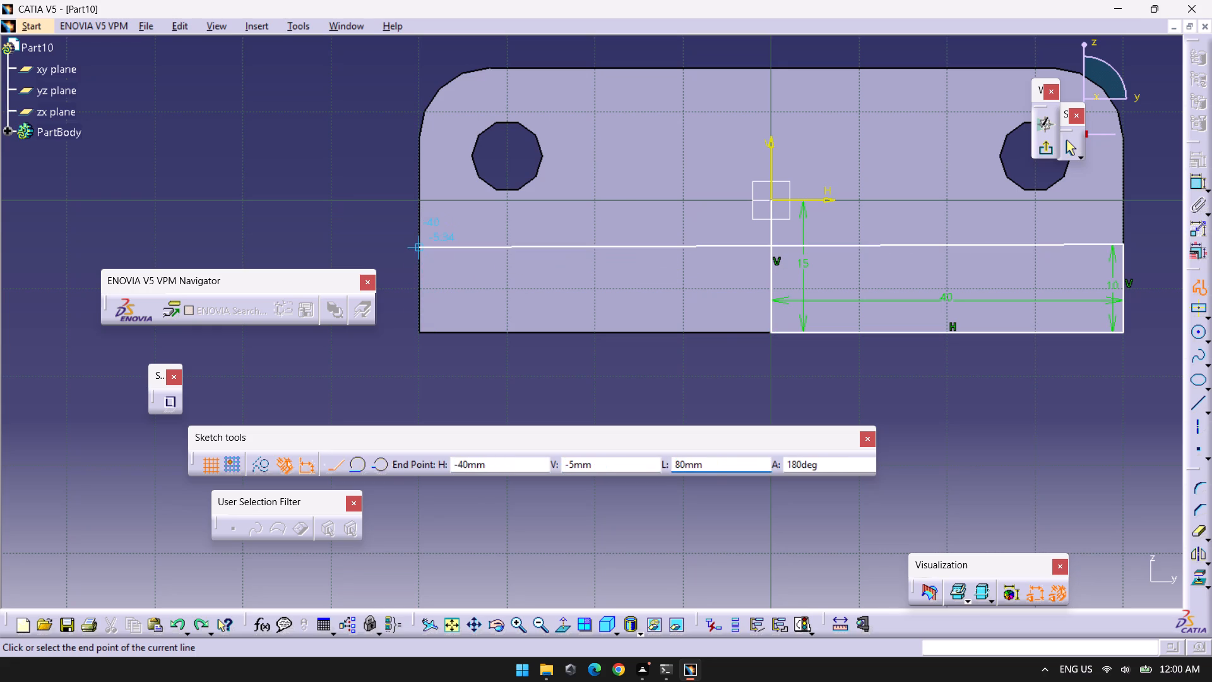
click(418, 239)
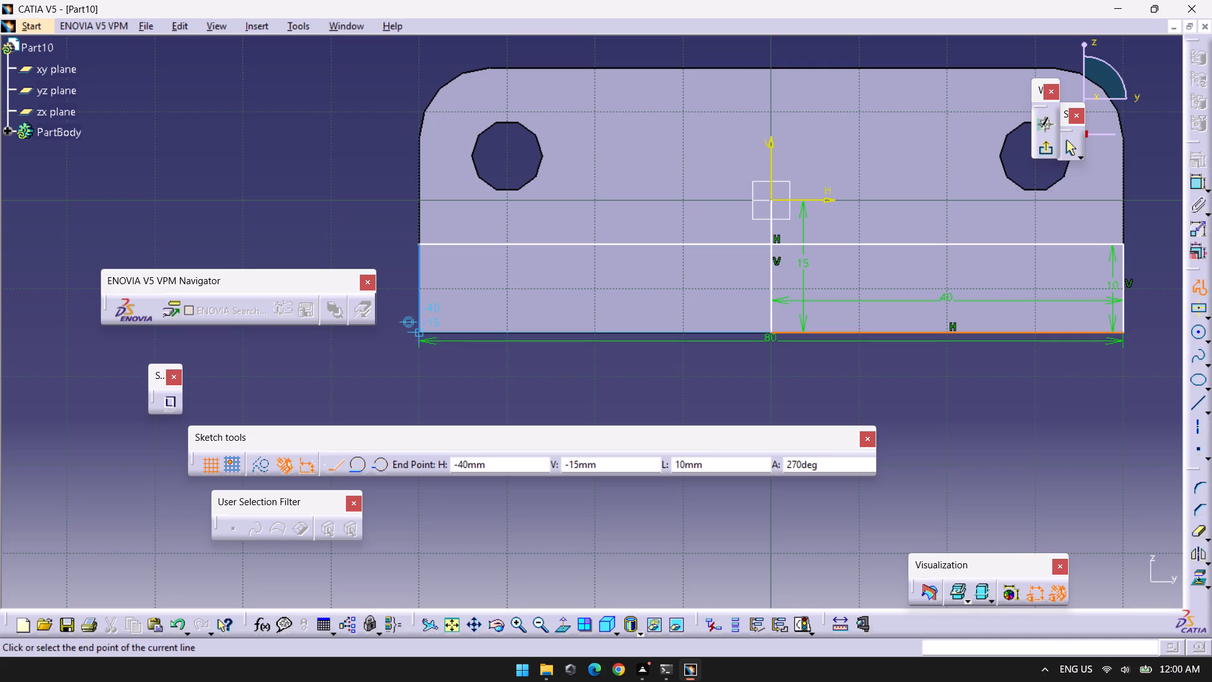
Finish the profile with a 10 mm vertical segment down to the plate's bottom corner on the negative y side.
key(Tab)
key(Tab)
key(Tab)
text(10)
key(Return)
click(420, 329)
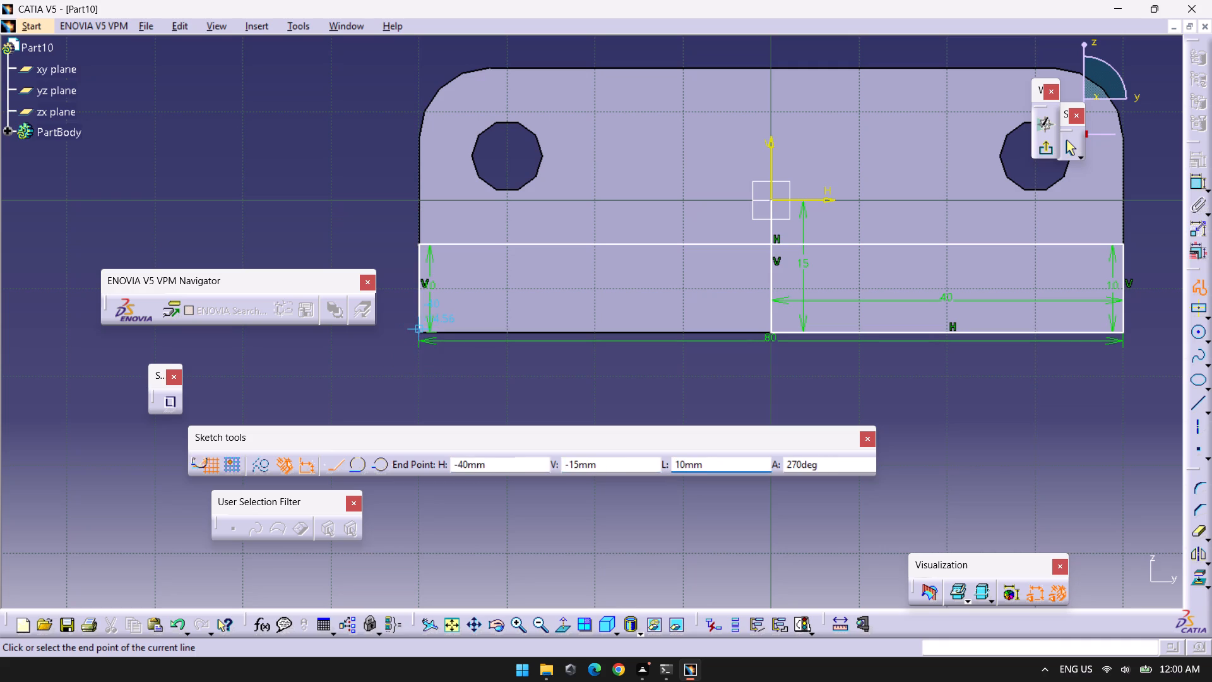
key(Escape)
key(Escape)
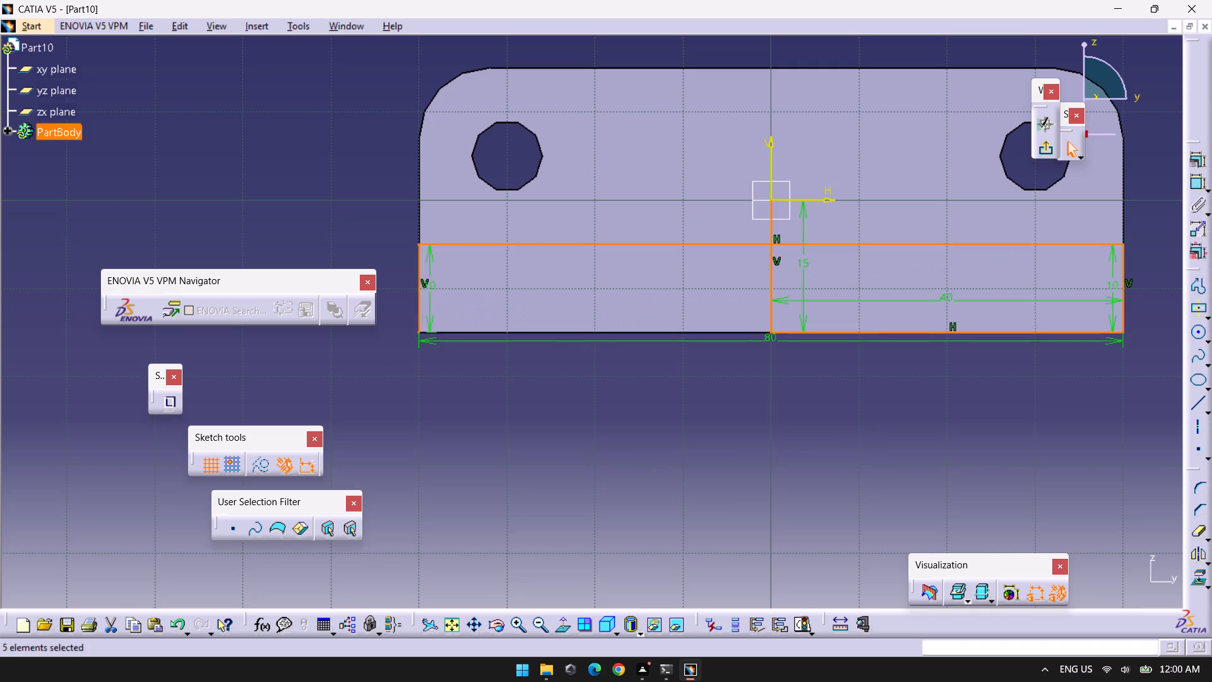
Delete the 15 mm vertical and 40 mm horizontal locating lines, keeping the three outline segments.
click(821, 335)
click(768, 290)
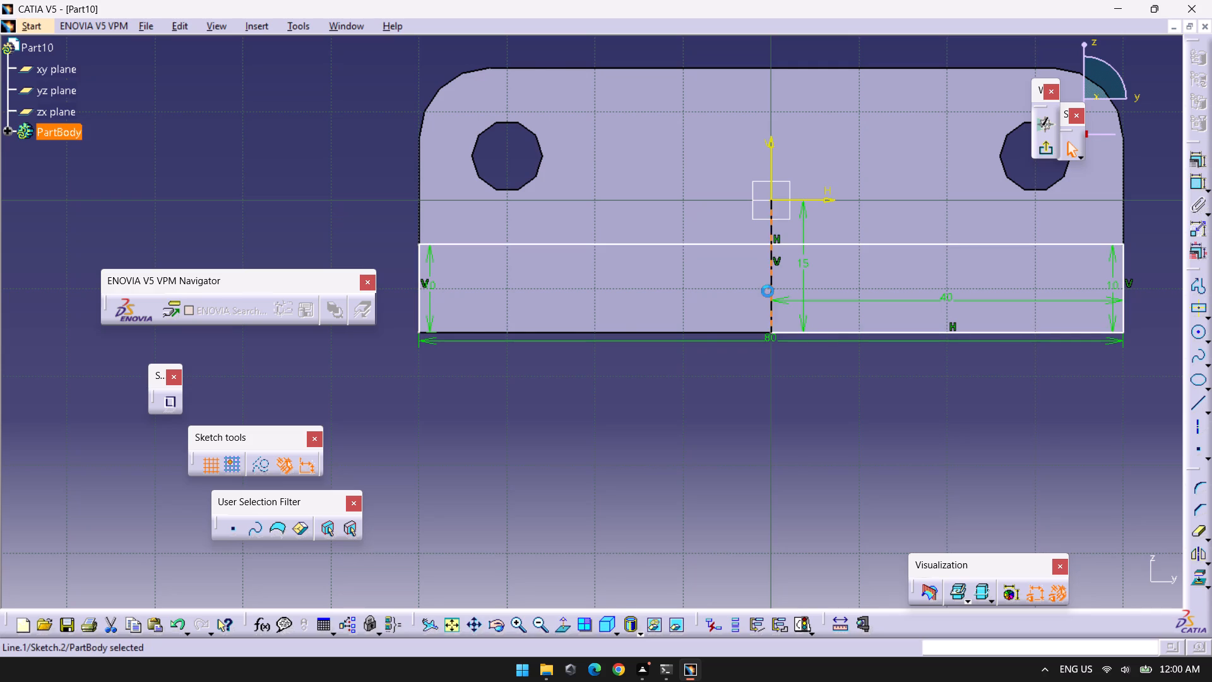
click(832, 333)
ctrl+click(768, 308)
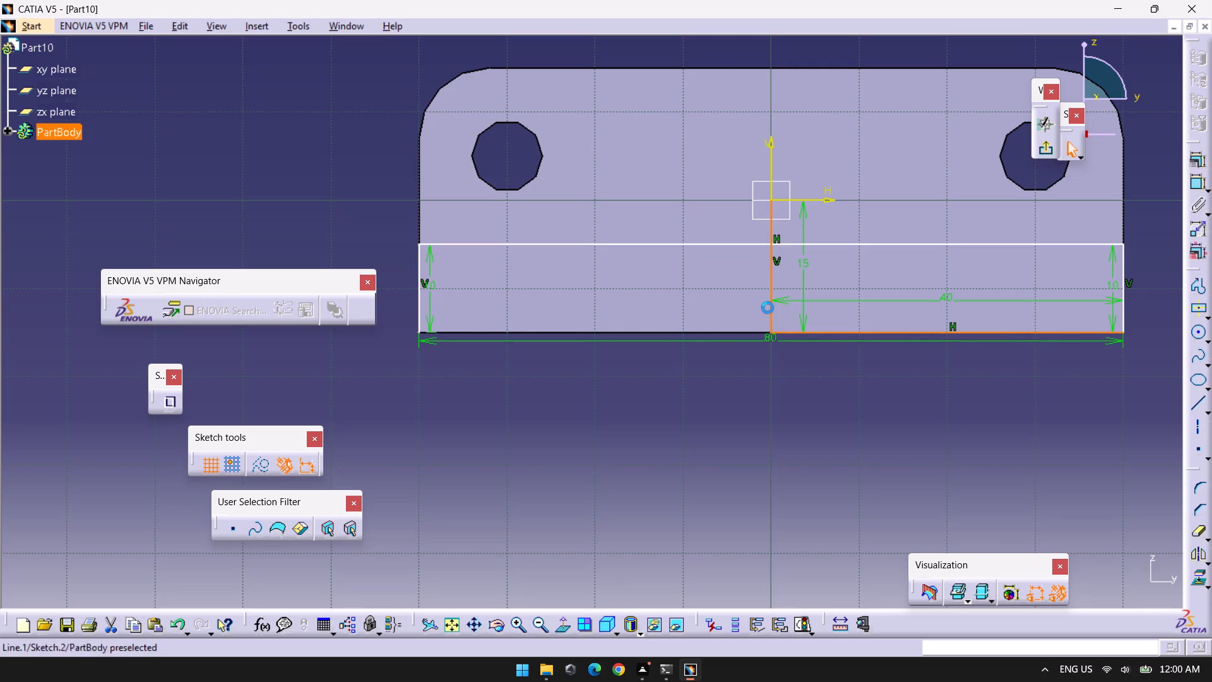
key(Delete)
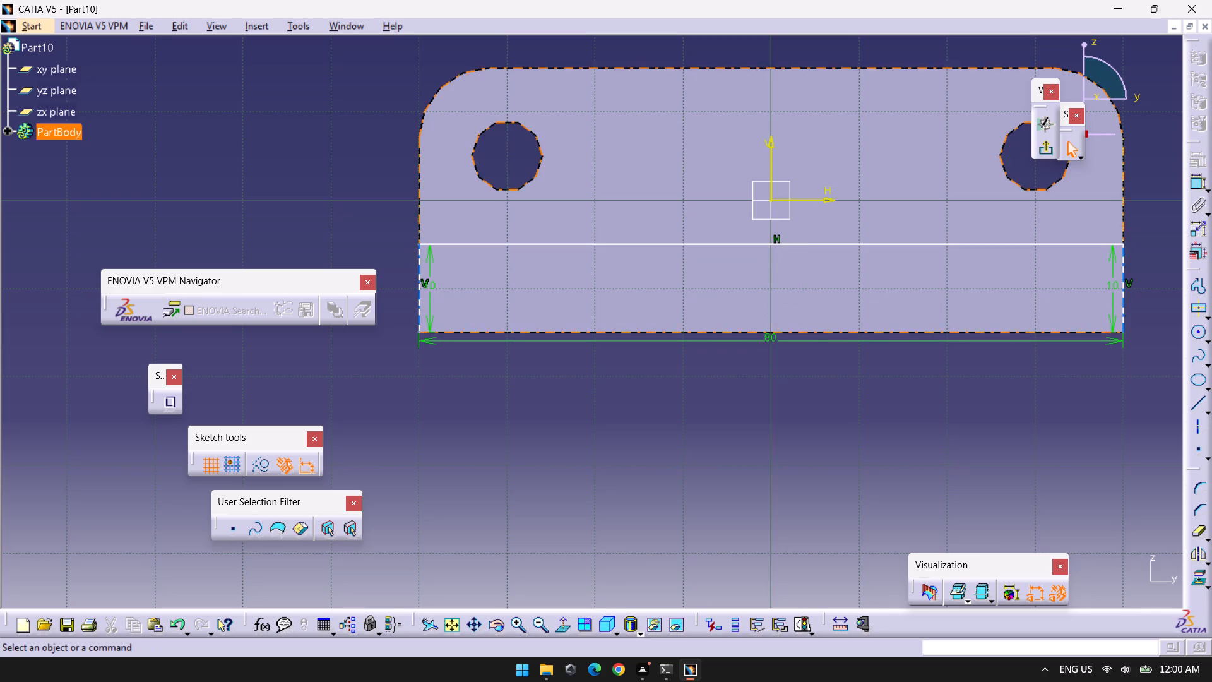
Close the base outline with an 80 mm horizontal line along the plate's bottom edge.
click(1195, 404)
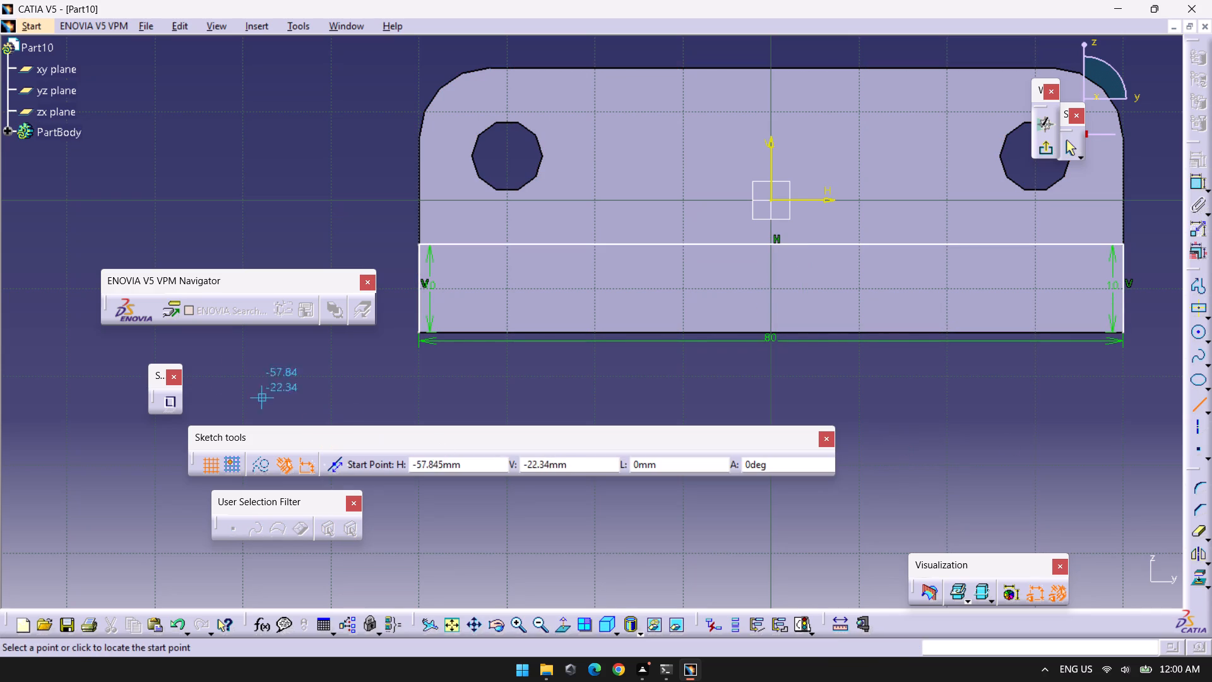
click(421, 330)
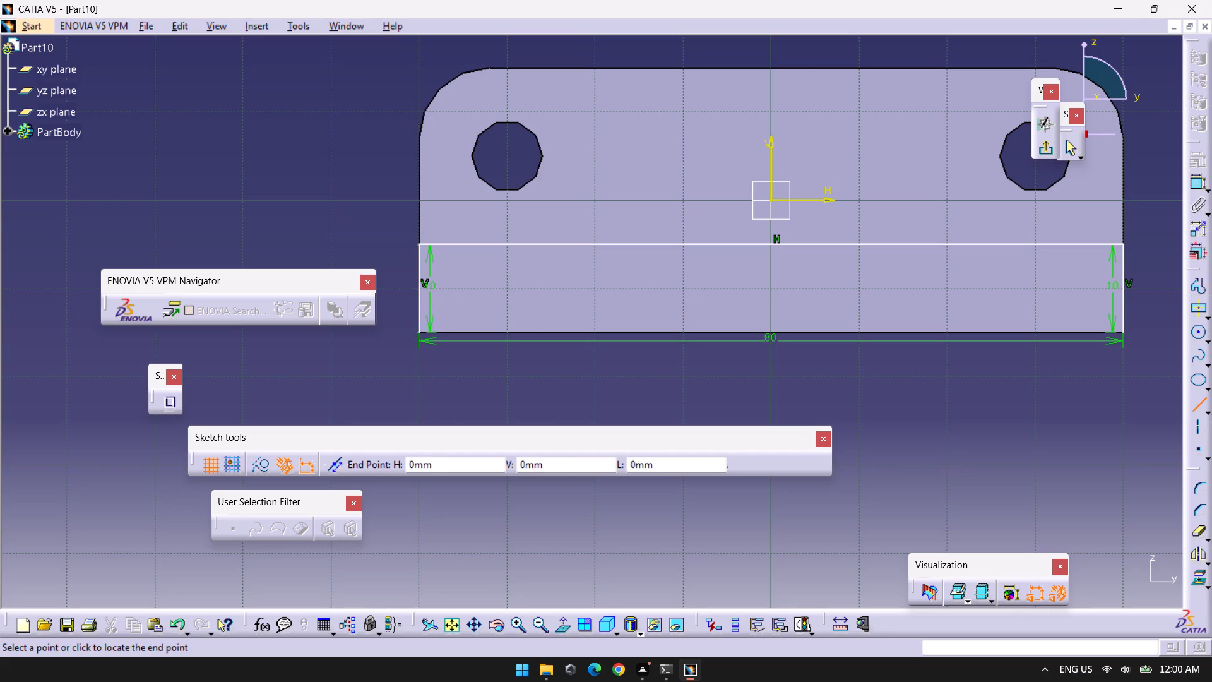
click(1123, 332)
click(1146, 330)
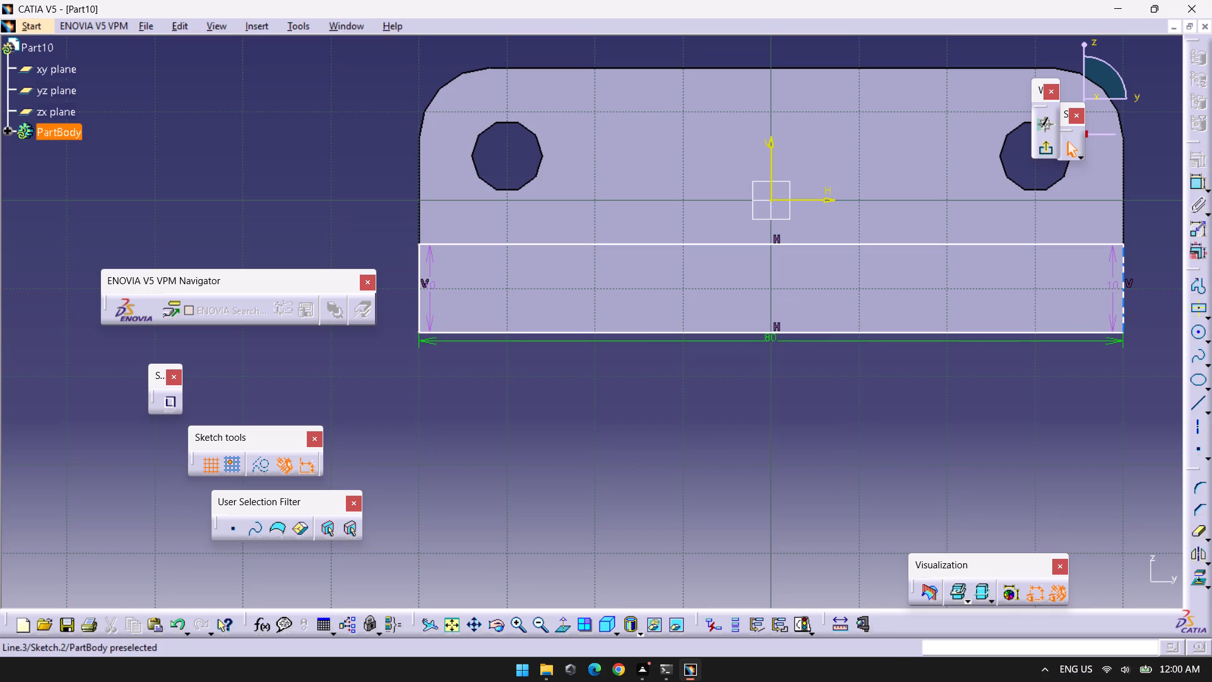
Delete the redundant 10 mm height dimension at the outline's positive y side.
click(1111, 303)
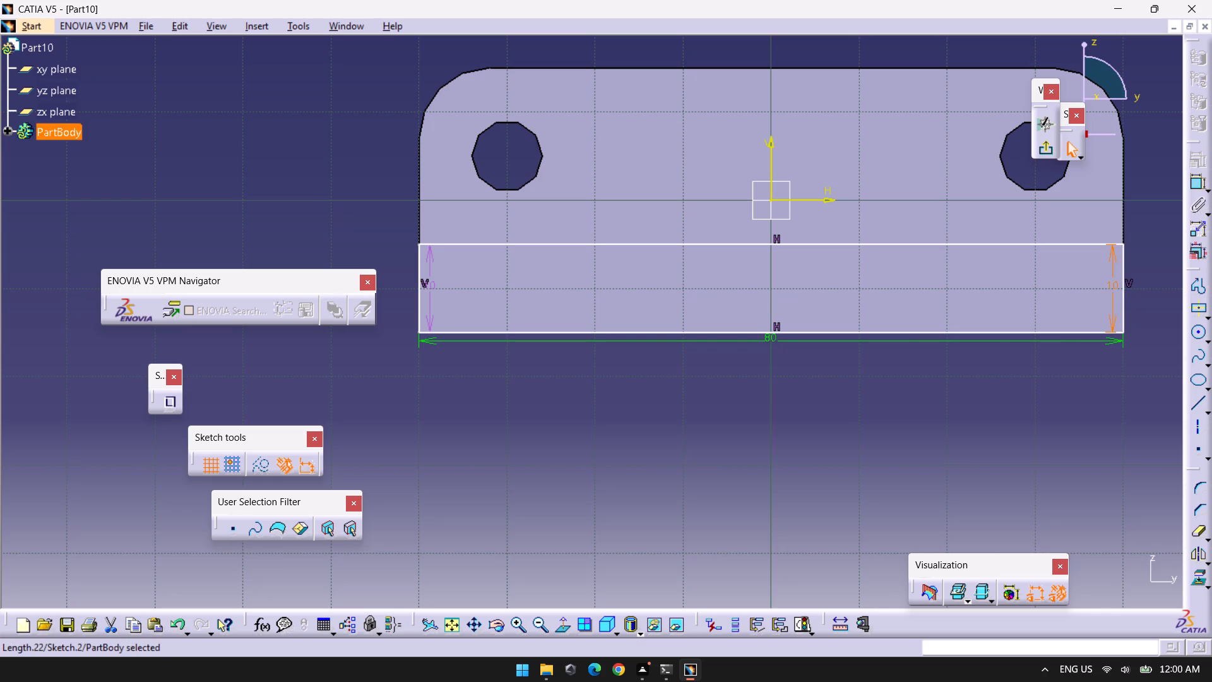
key(Delete)
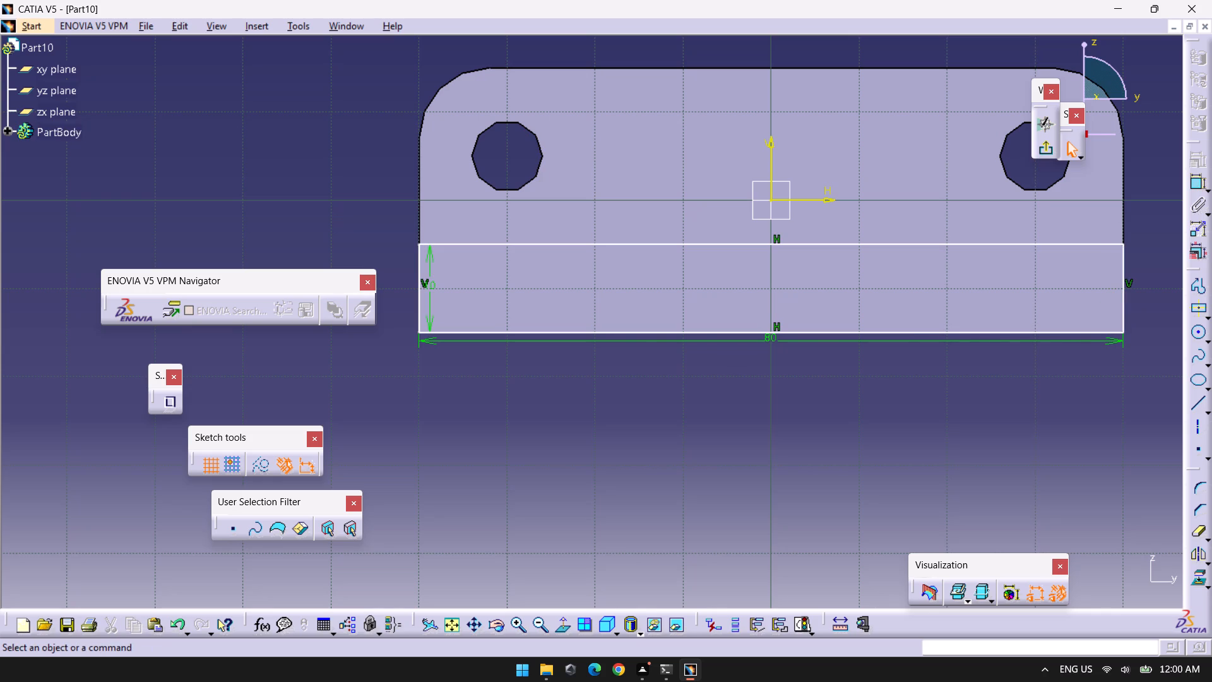
Exit the sketch and pad the 80 × 10 mm base profile 30 mm out from the plate.
click(1047, 147)
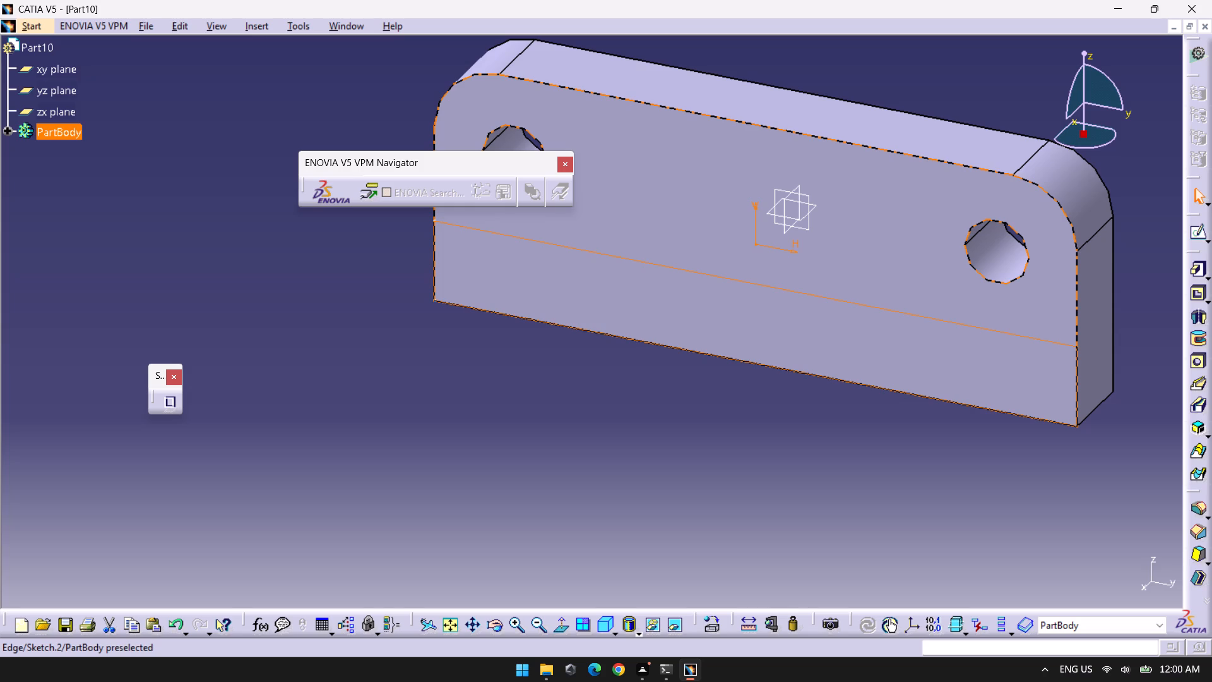
click(1192, 268)
text(30)
key(Return)
click(1146, 489)
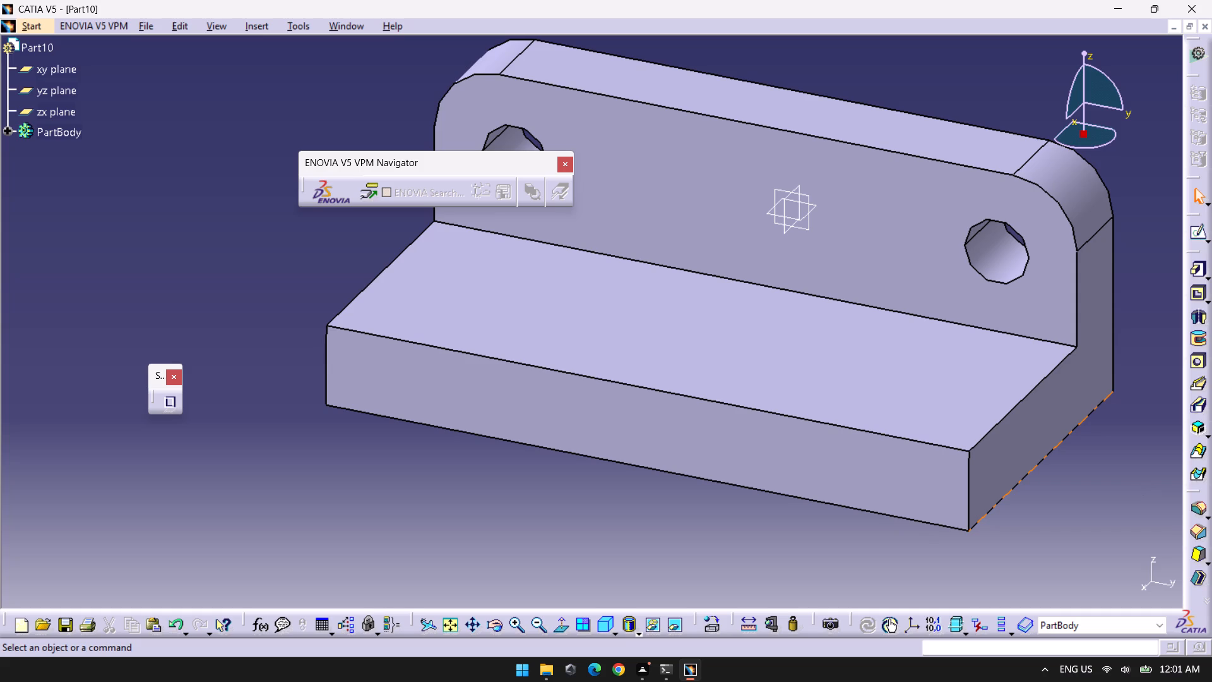
Fillet the two outer vertical corner edges of the base with an 8 mm radius each.
click(965, 484)
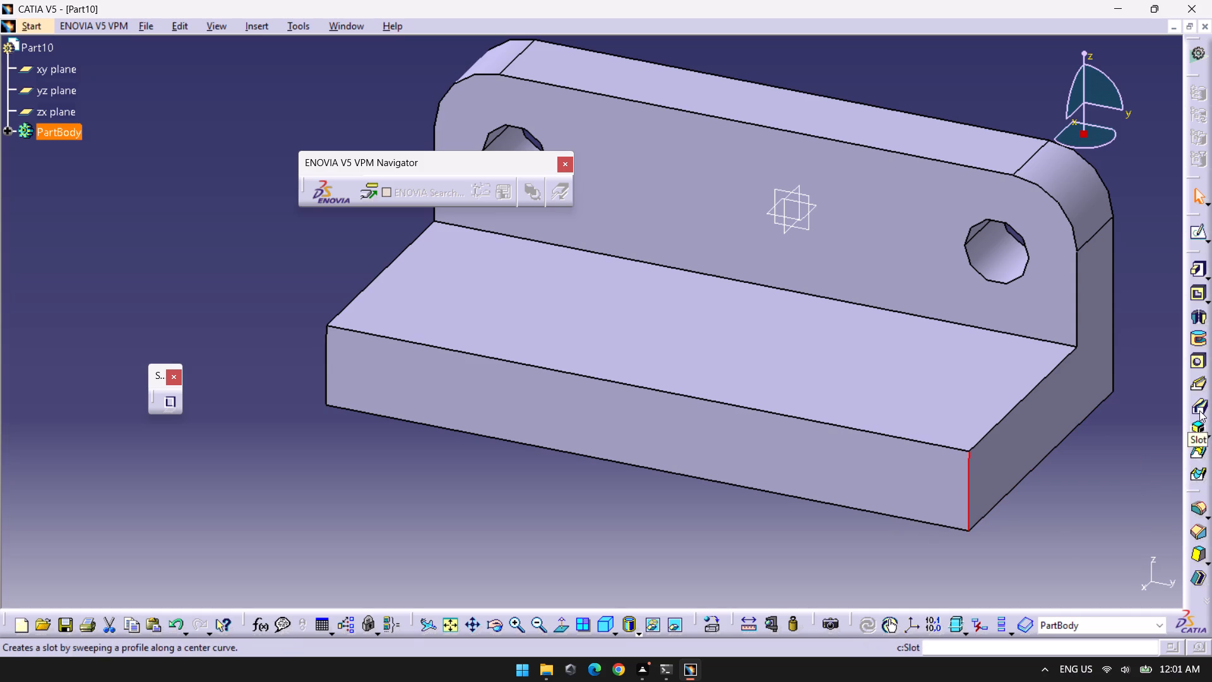
click(1196, 507)
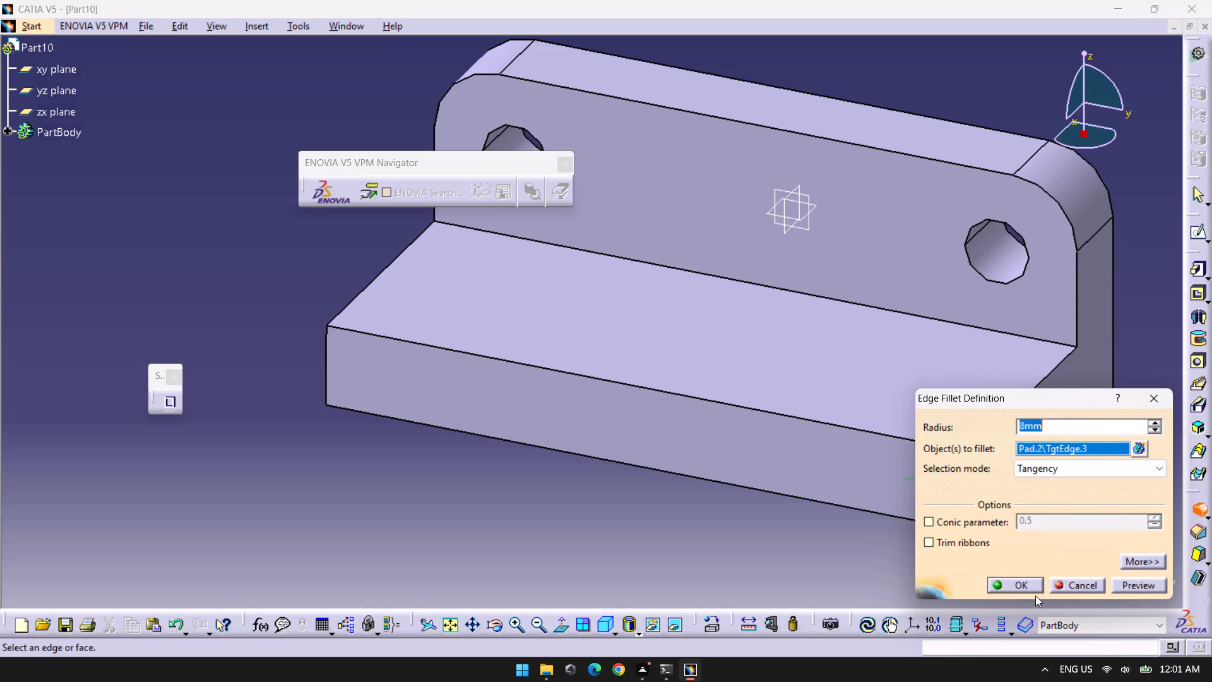
click(1028, 585)
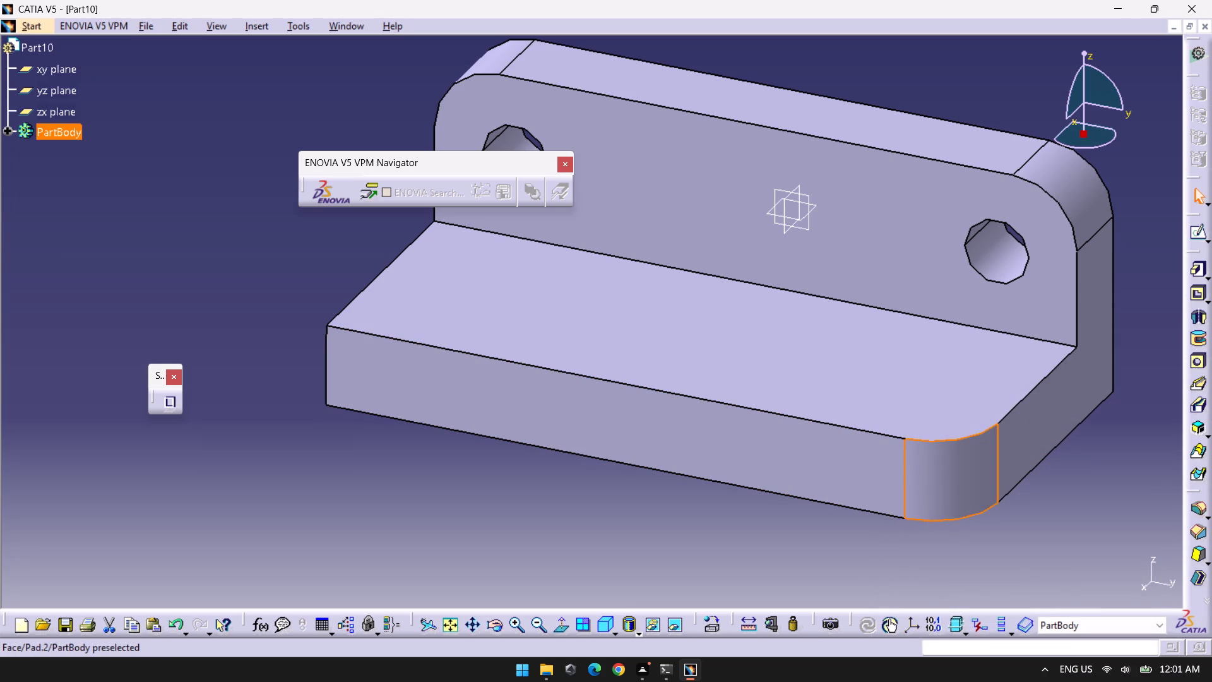
click(328, 360)
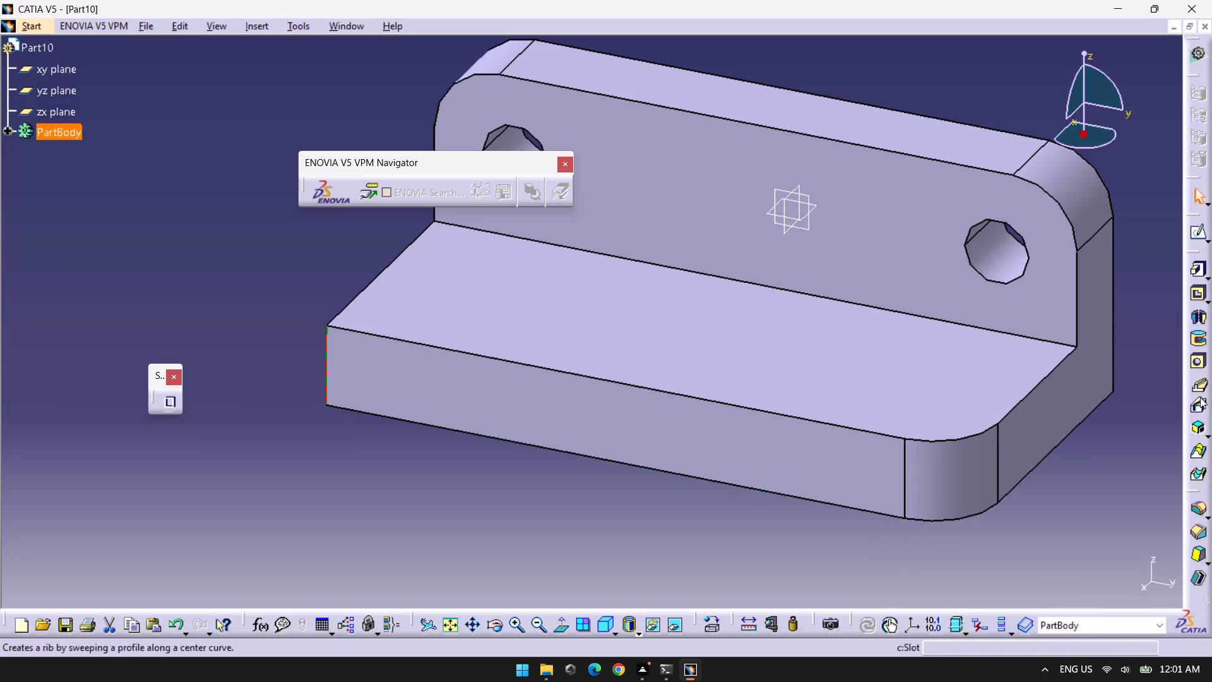
click(1191, 502)
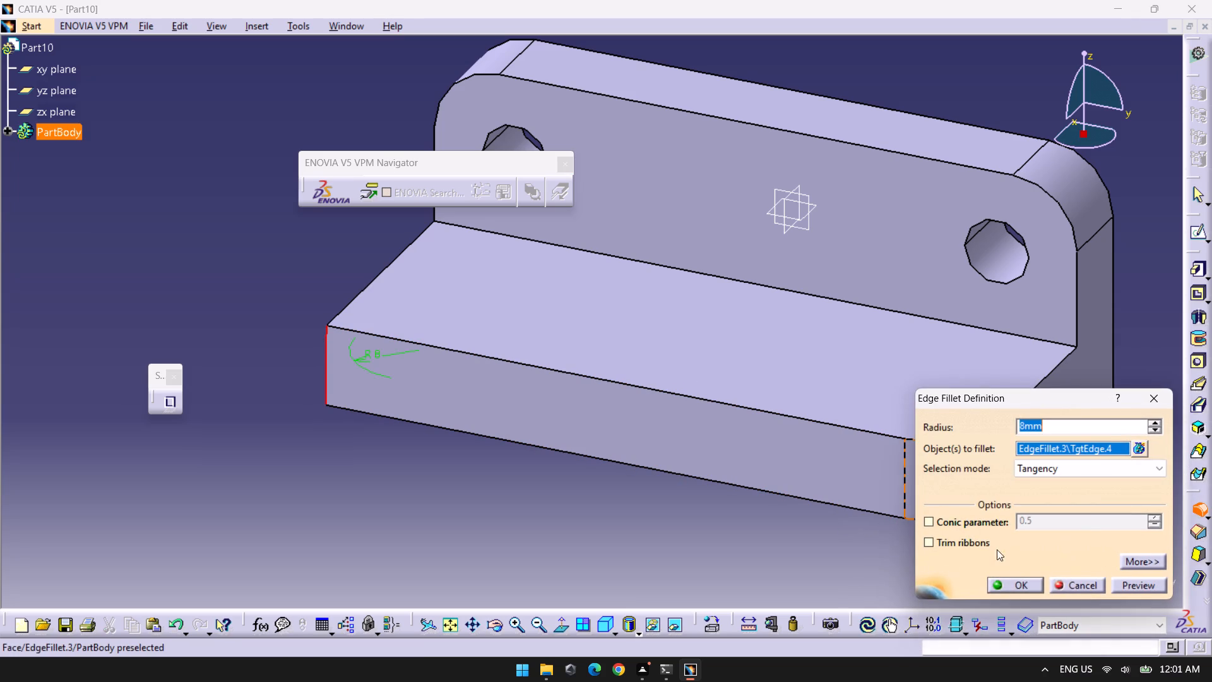
click(1016, 589)
click(429, 465)
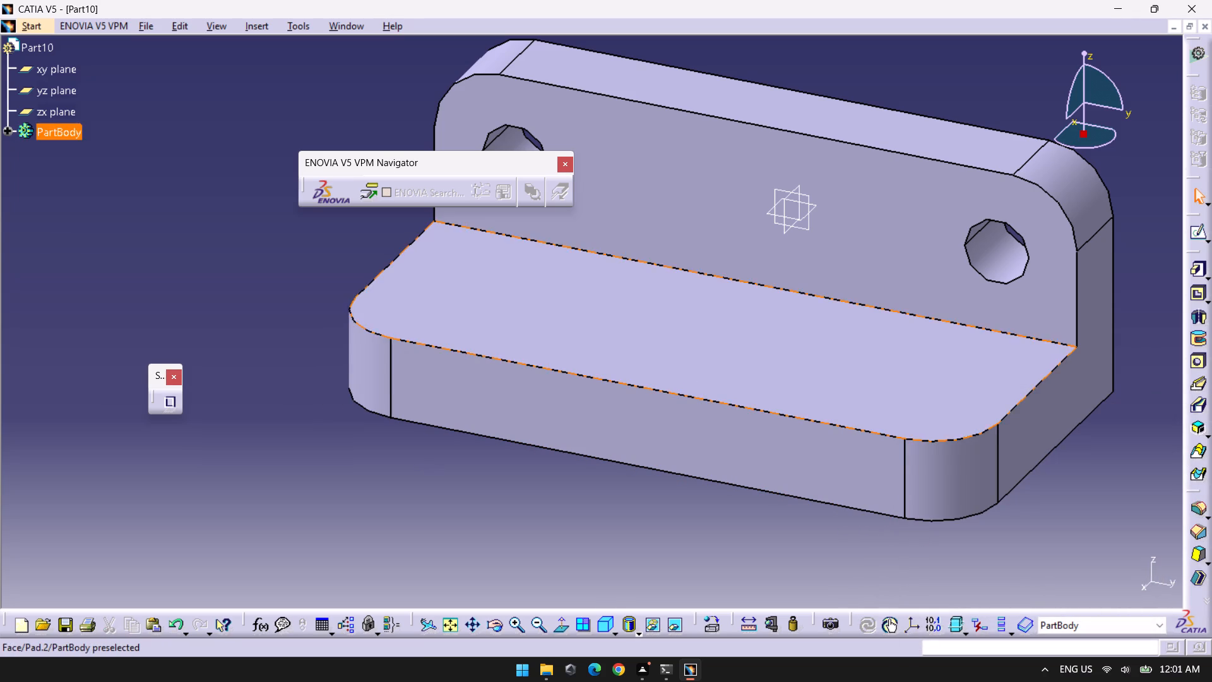
Open a sketch on the base's top face and start a profile at the sketch origin.
click(647, 353)
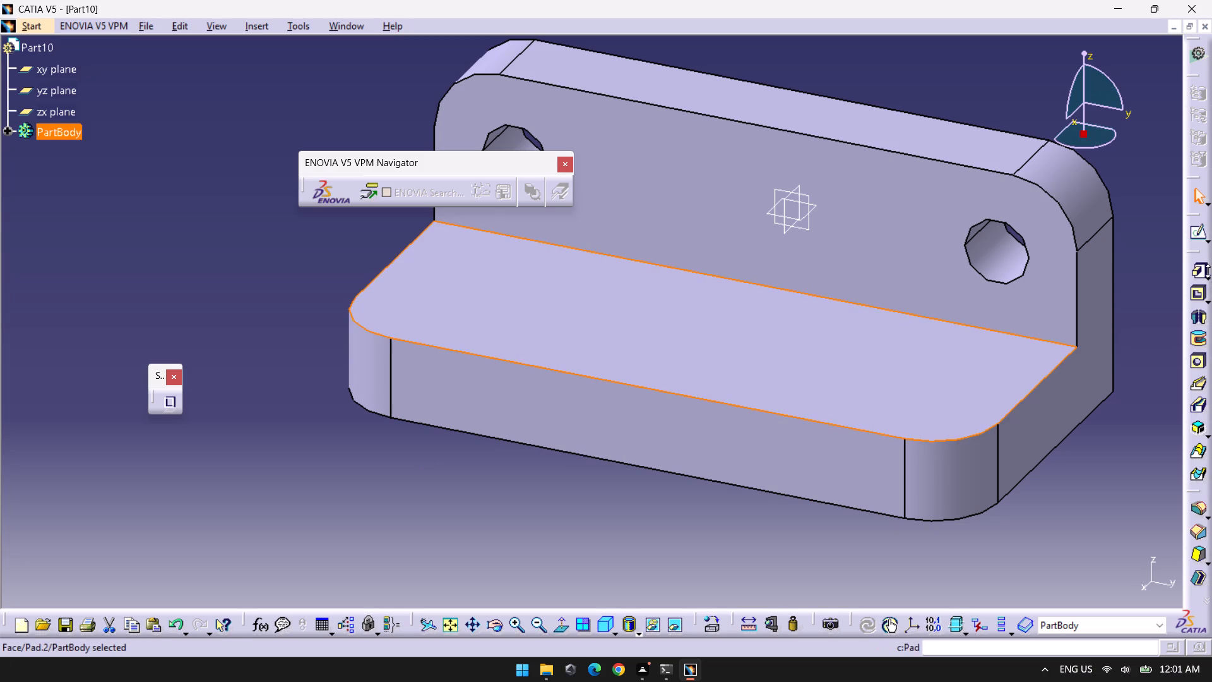
click(1199, 229)
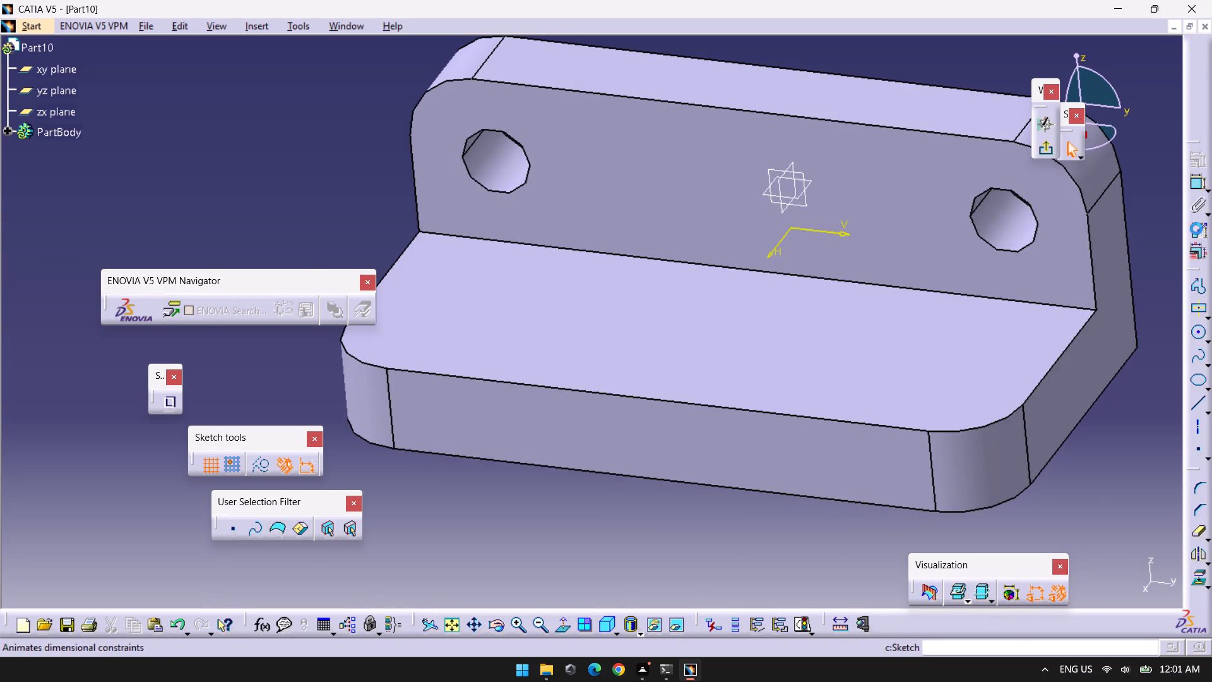
middle_drag(584, 268, 591, 272)
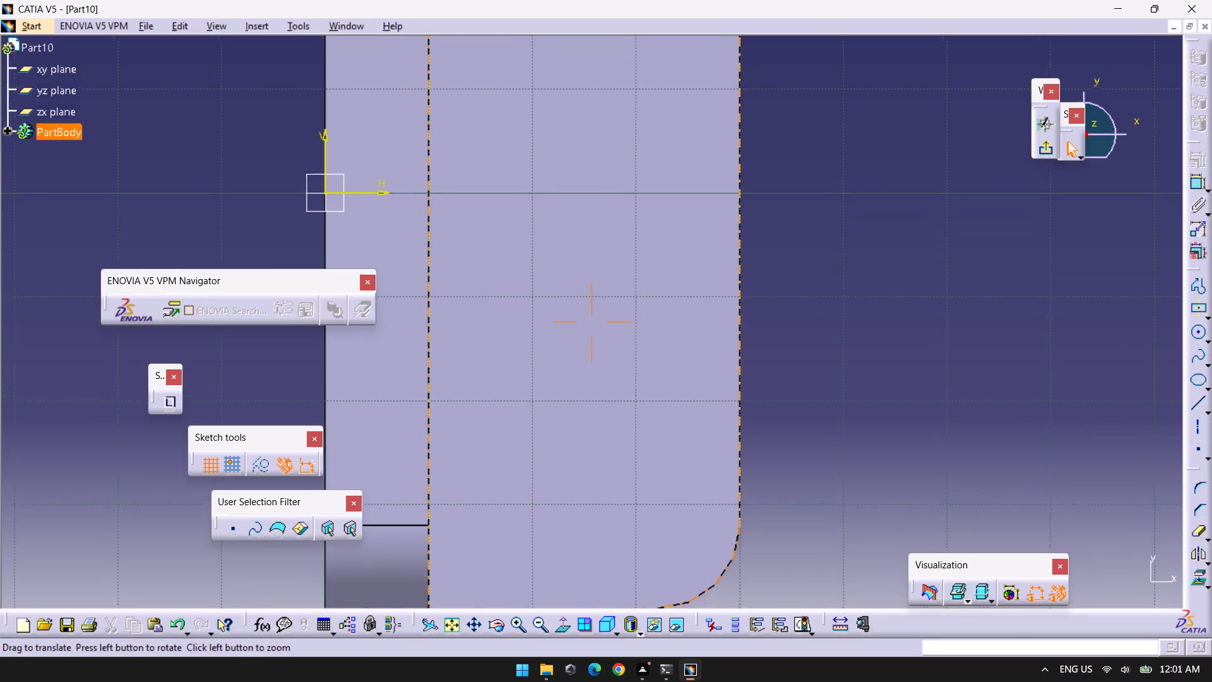
middle_drag(591, 272, 701, 534)
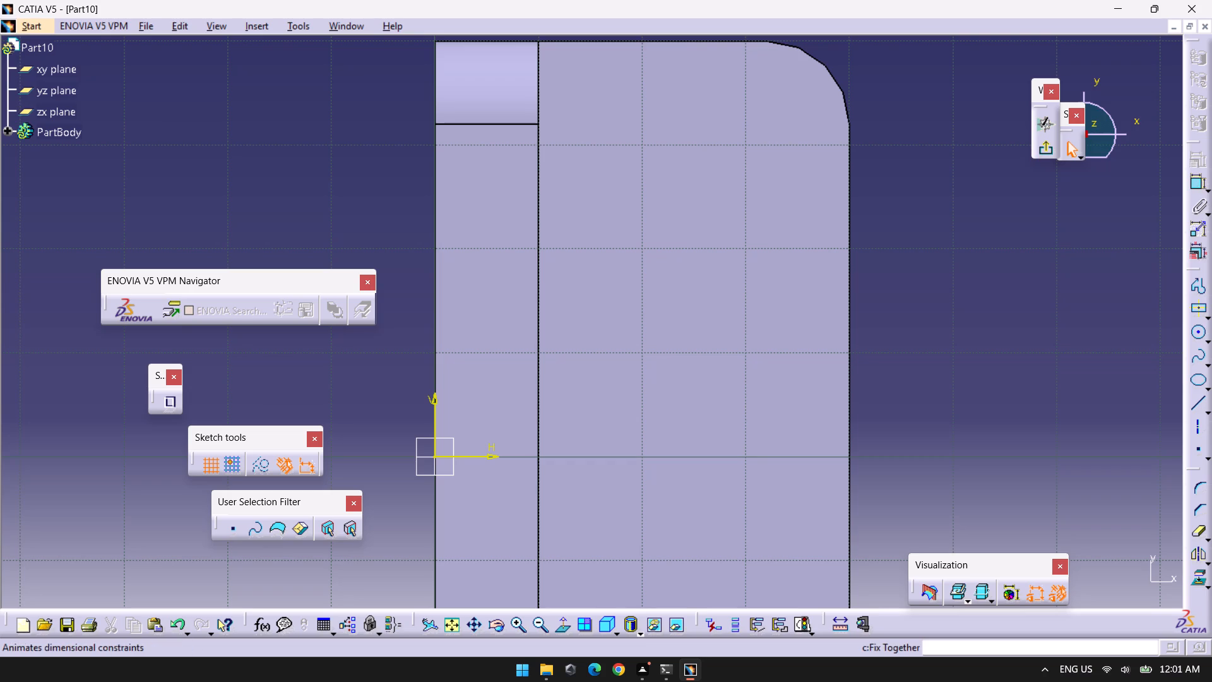
click(1199, 284)
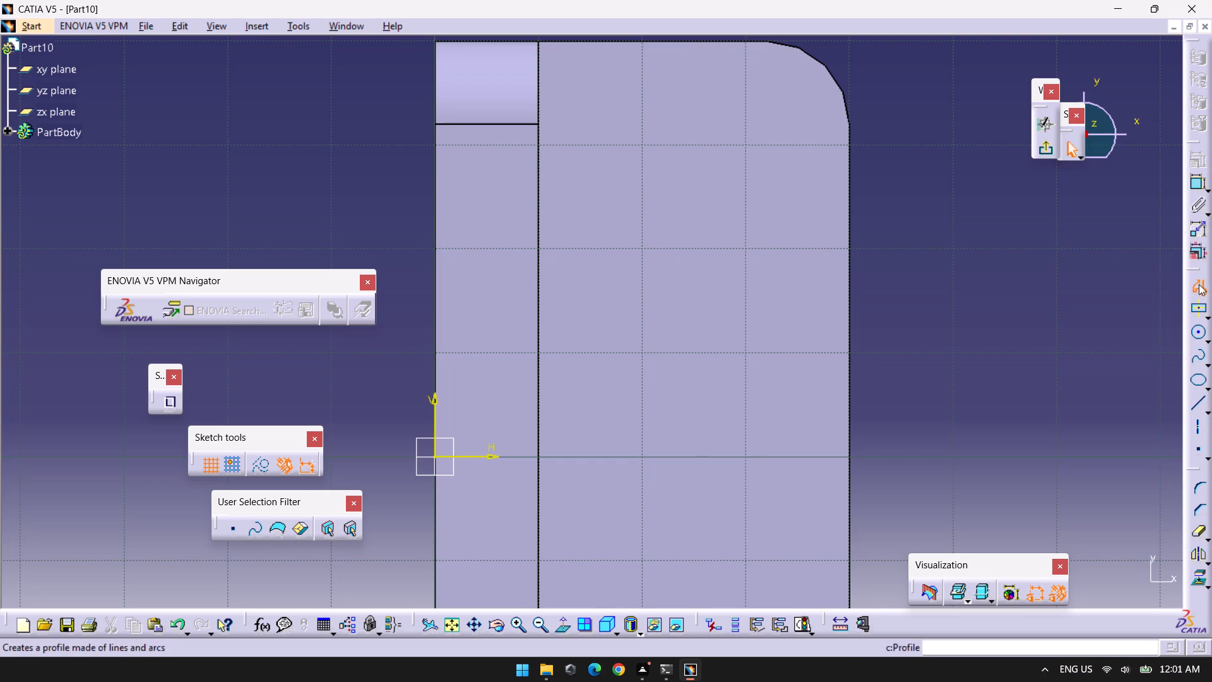
middle_drag(475, 330, 477, 242)
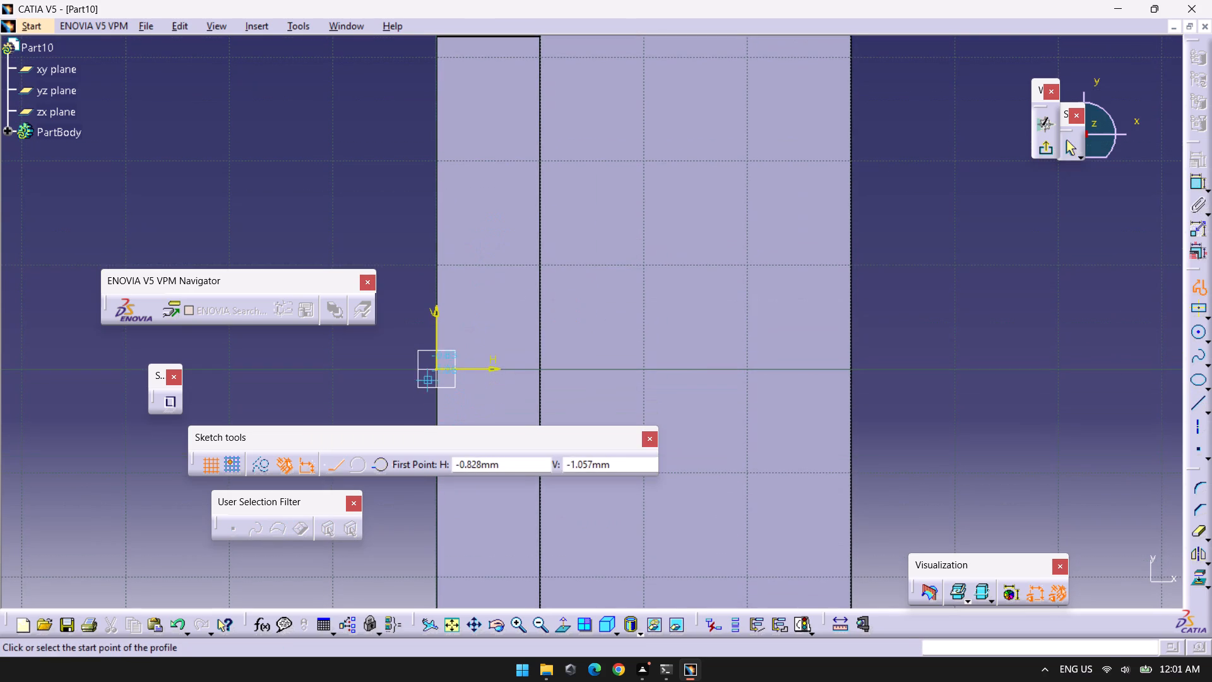
click(439, 370)
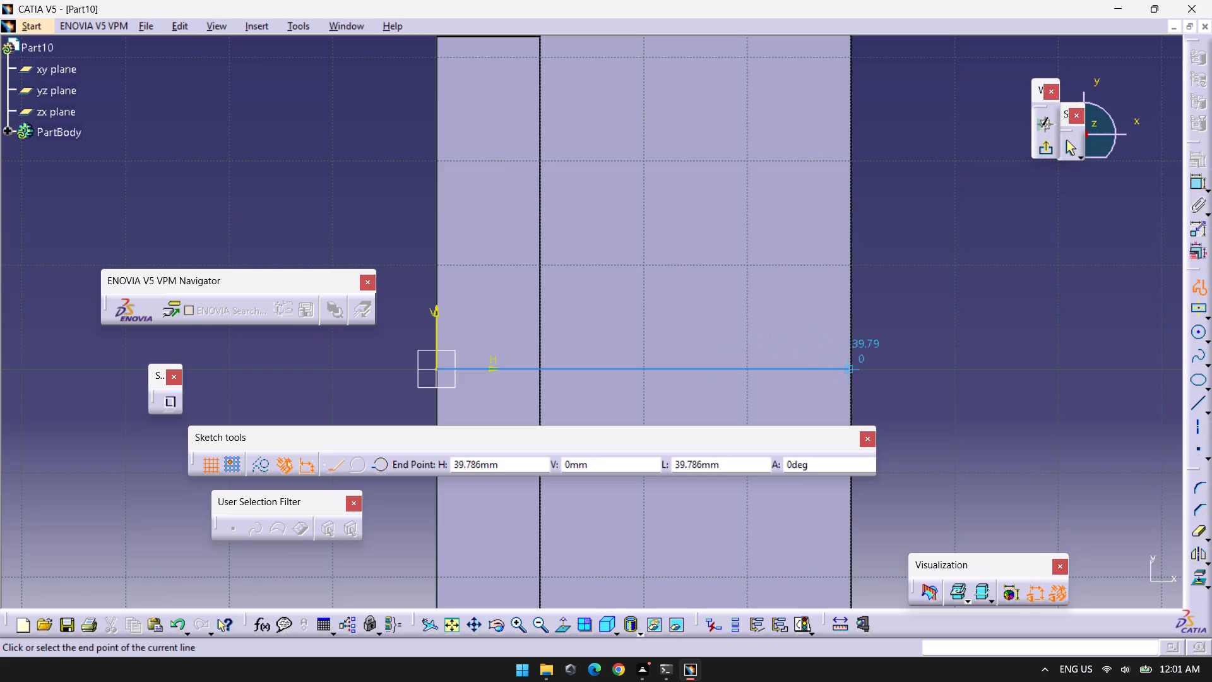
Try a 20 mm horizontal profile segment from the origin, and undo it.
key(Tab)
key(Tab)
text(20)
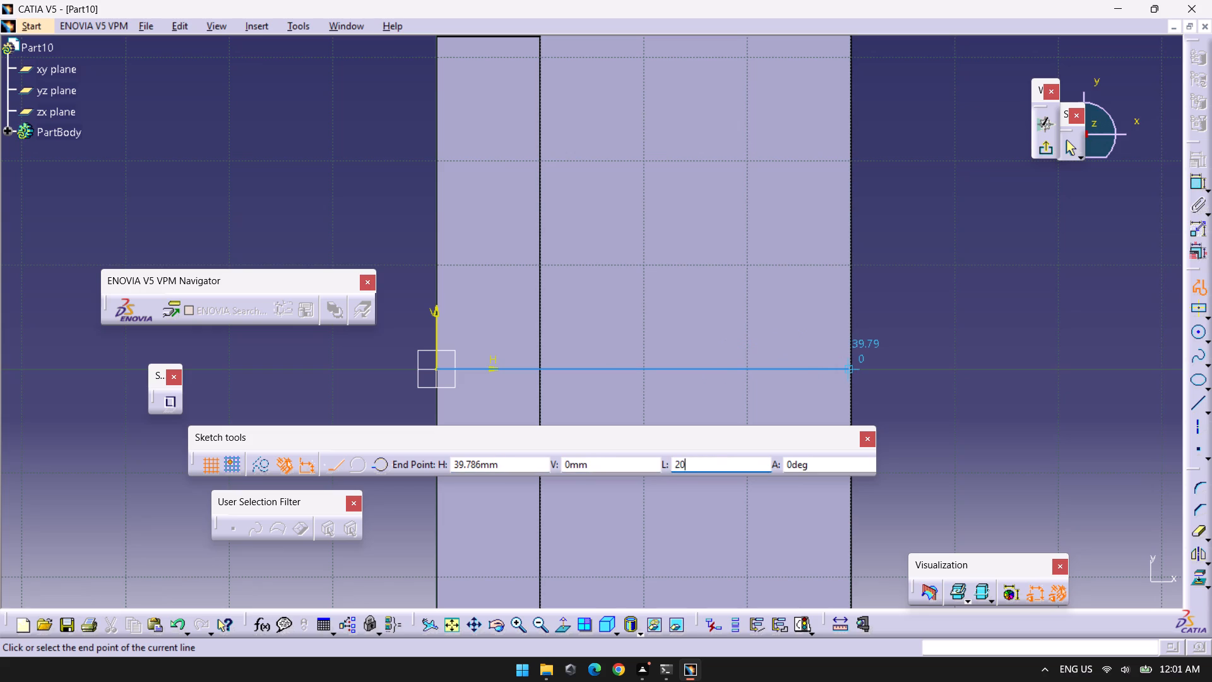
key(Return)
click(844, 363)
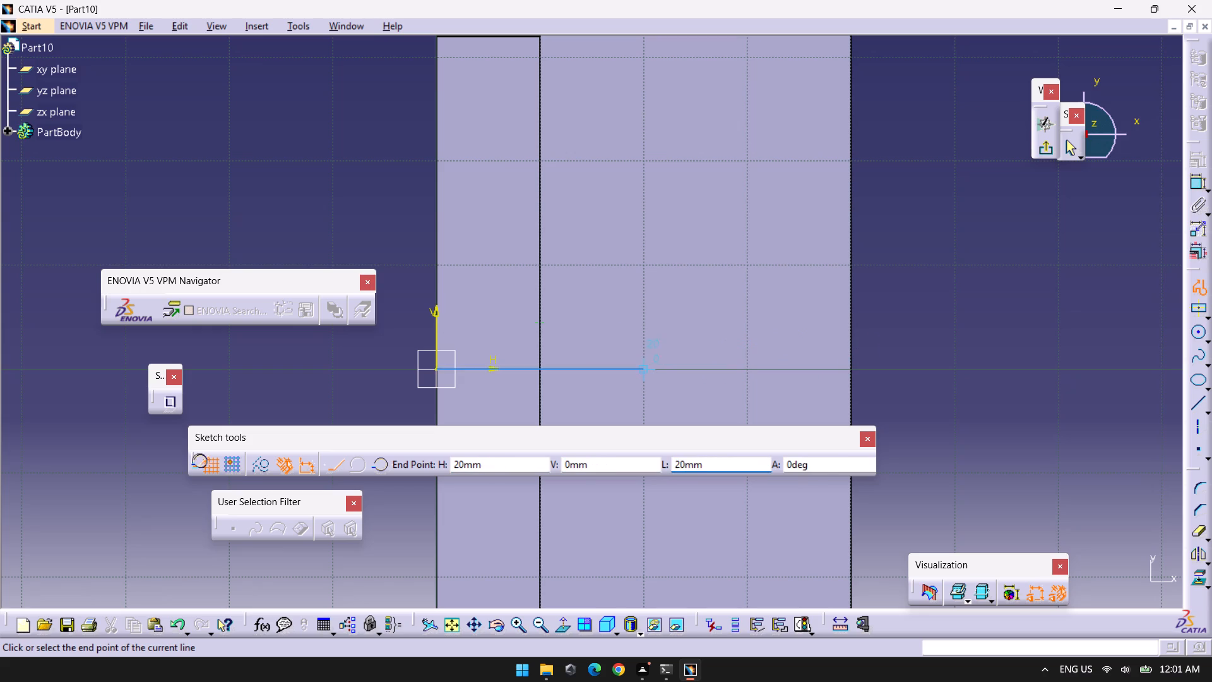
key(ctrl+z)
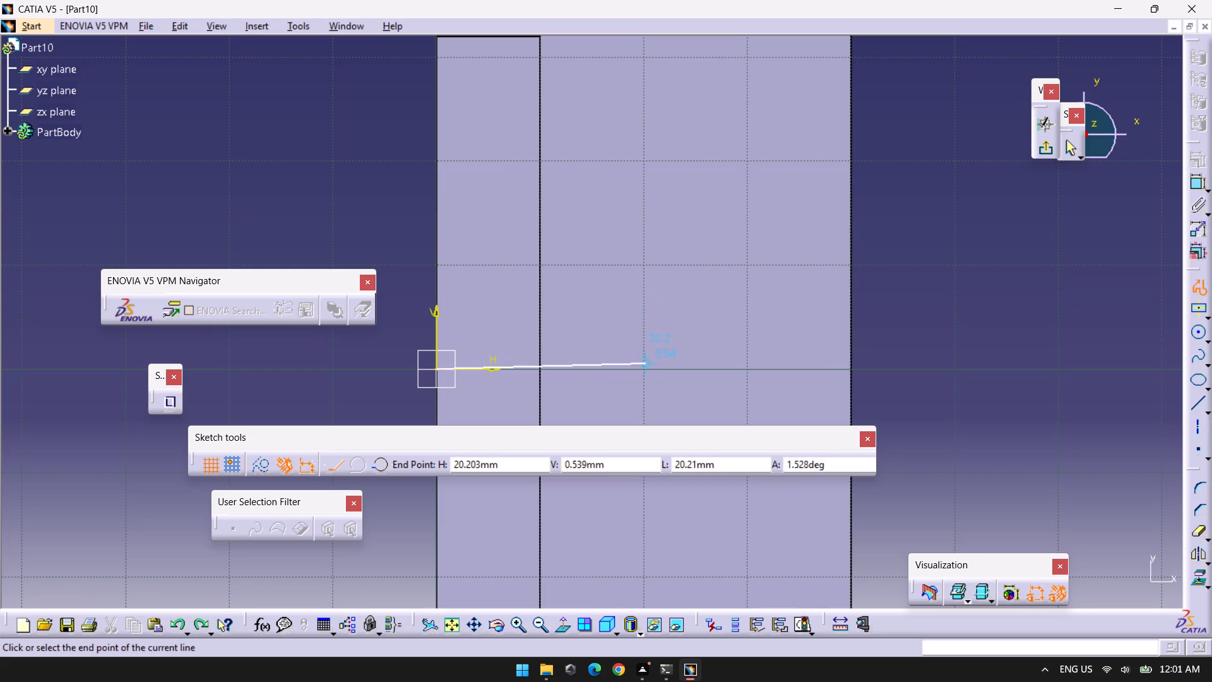
Draw a 30 mm horizontal profile segment from the origin towards the base's outer edge.
key(Tab)
key(Tab)
key(Tab)
text(20)
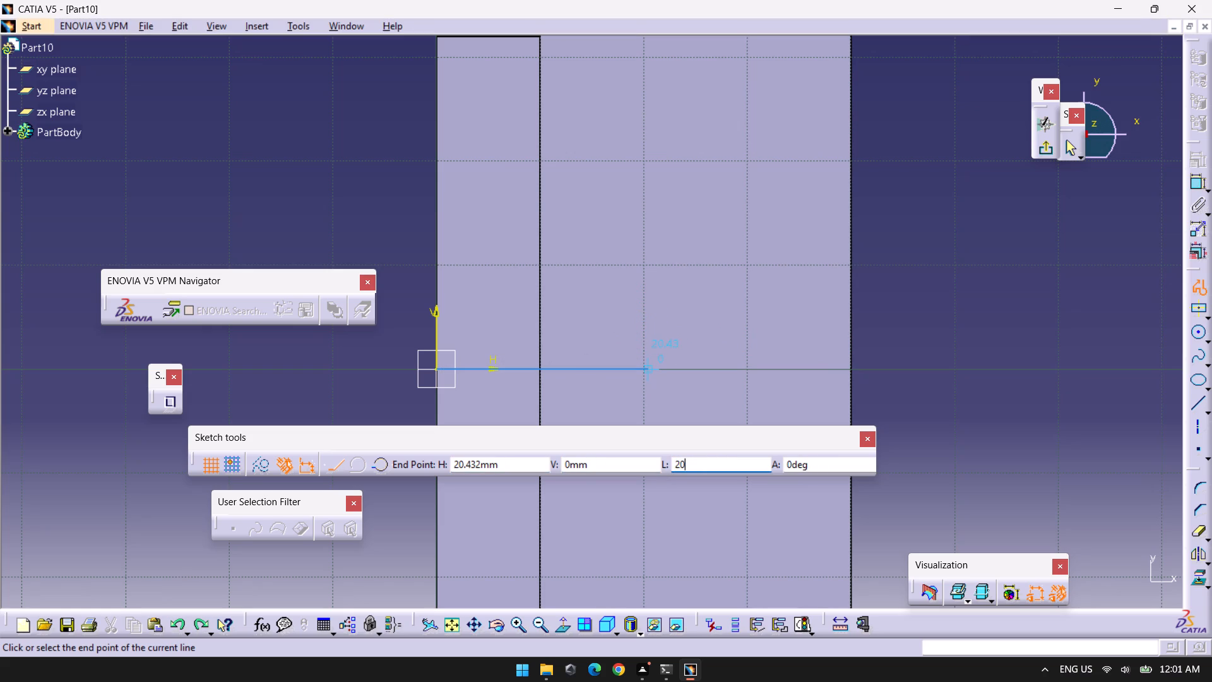
key(BackSpace)
key(BackSpace)
text(30)
key(Return)
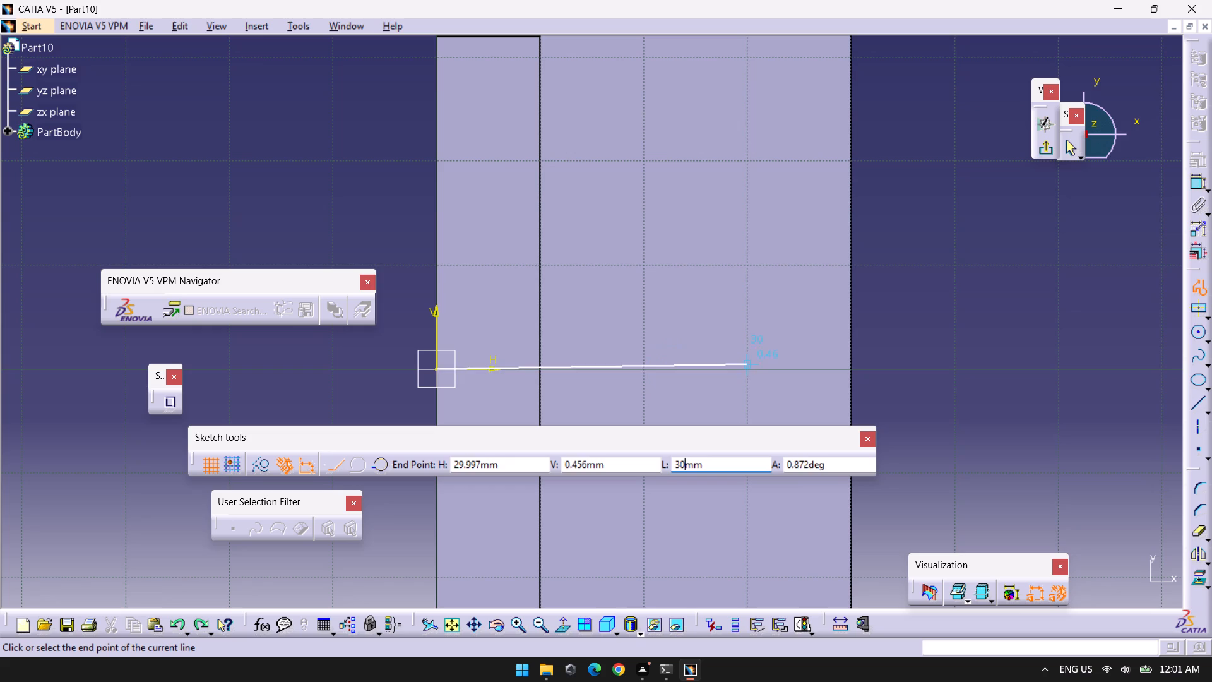
click(756, 368)
Add a 30 mm vertical segment in the positive y direction and end the profile there.
middle_drag(726, 150, 781, 399)
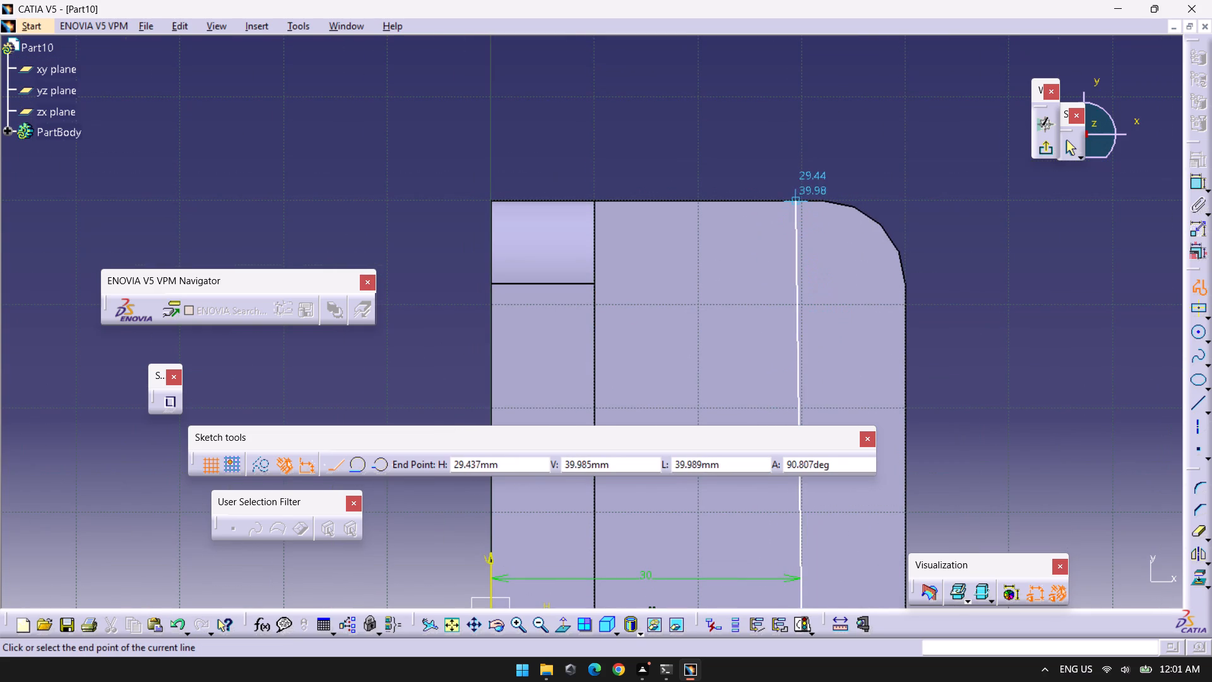
key(Tab)
key(Tab)
key(Tab)
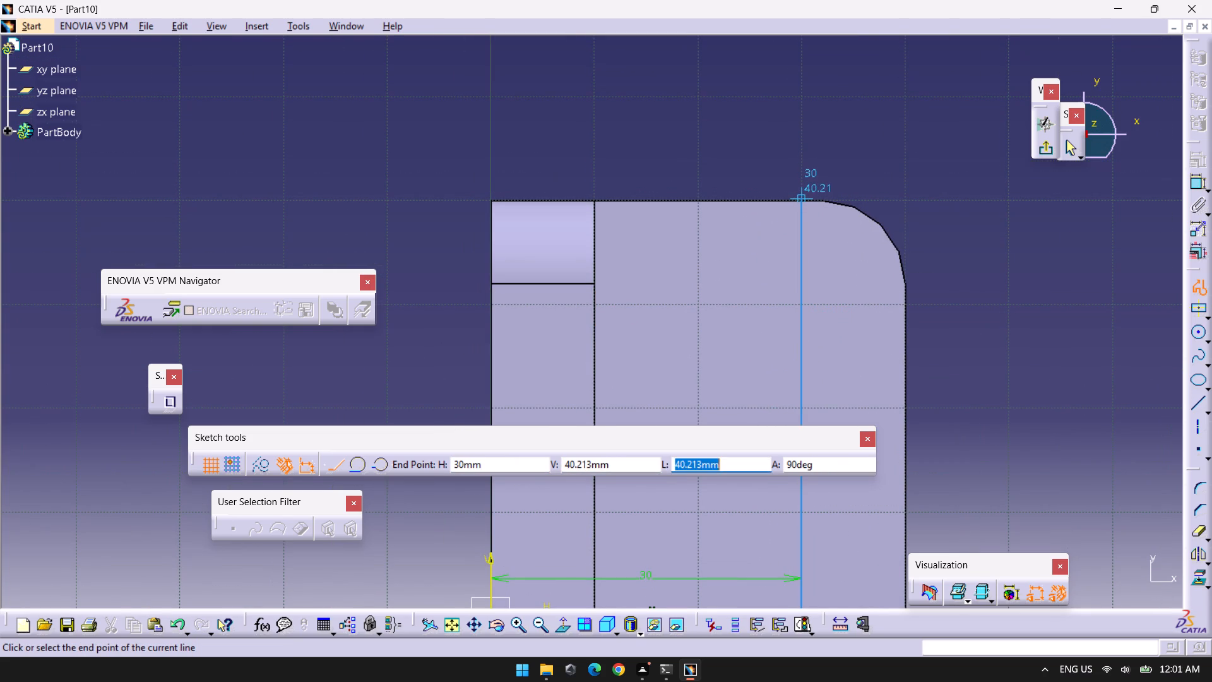
text(30)
key(Return)
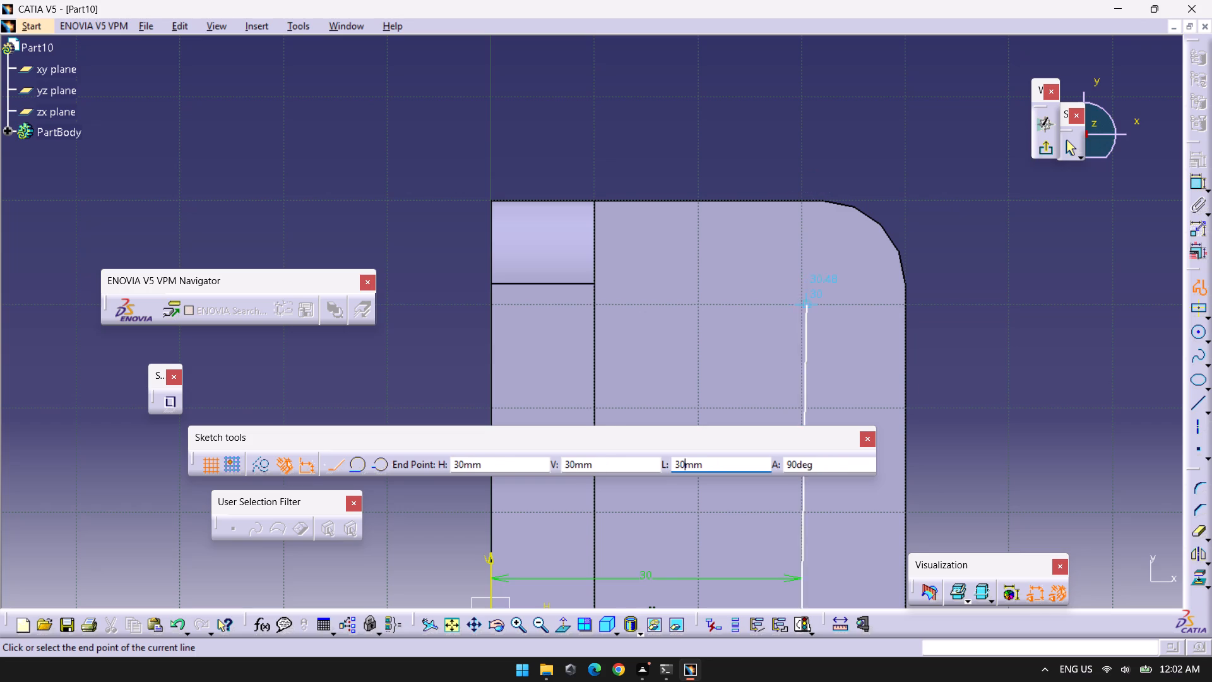
click(804, 303)
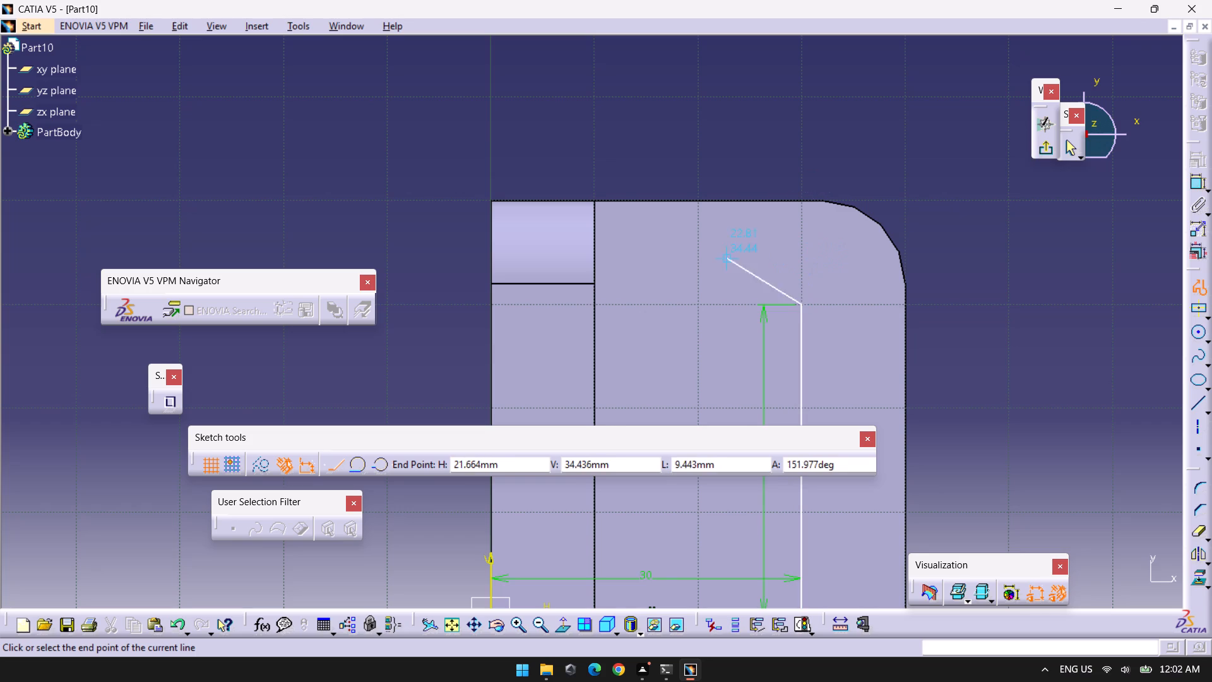
key(Escape)
key(Escape)
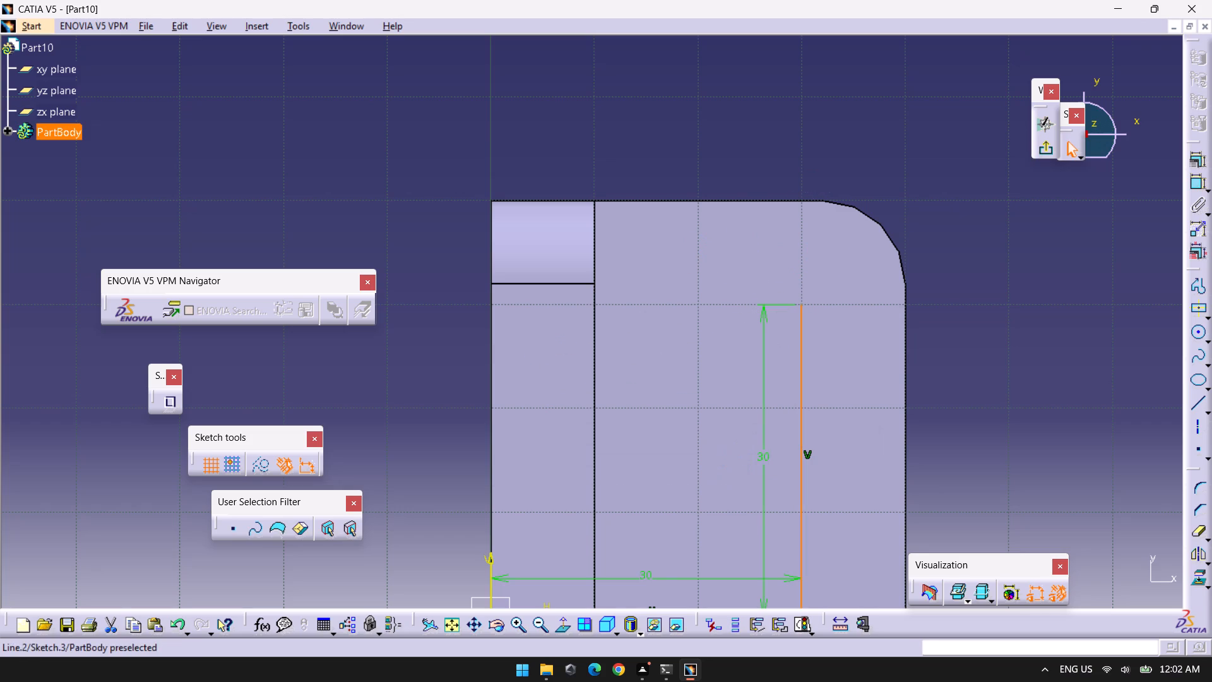
drag(978, 394, 839, 318)
click(989, 342)
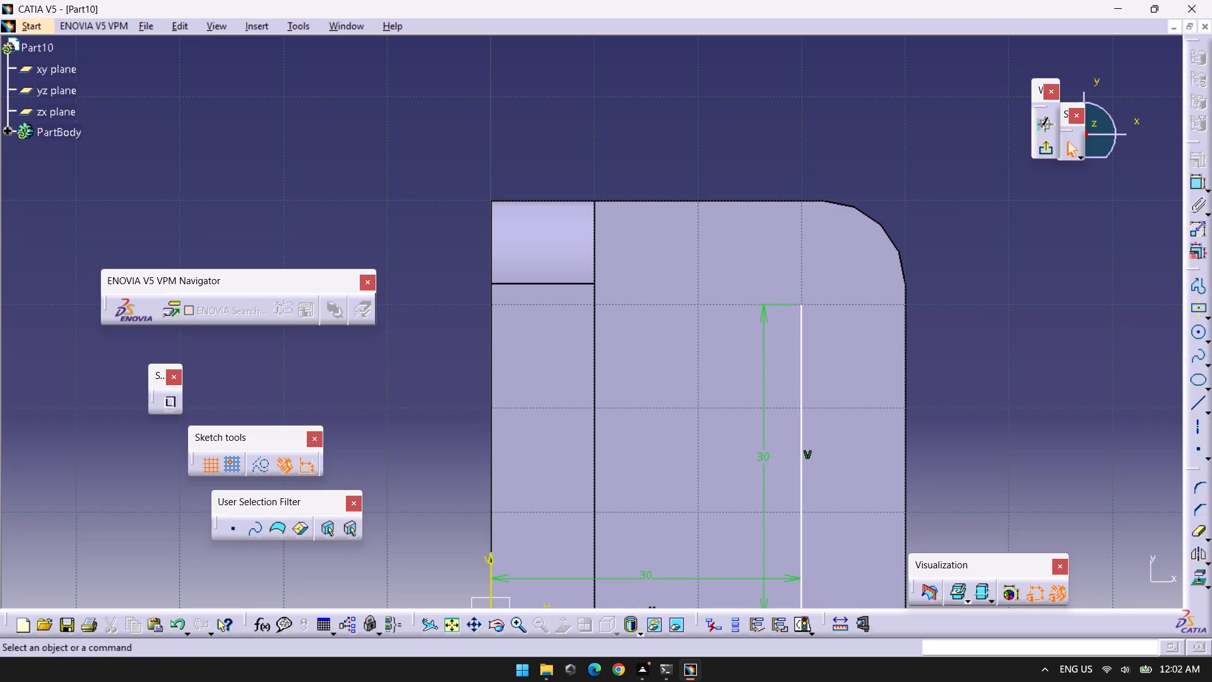
Draw a 4 mm radius circle centred at the free end of the 30 mm vertical segment.
middle_drag(989, 342, 887, 244)
click(1196, 326)
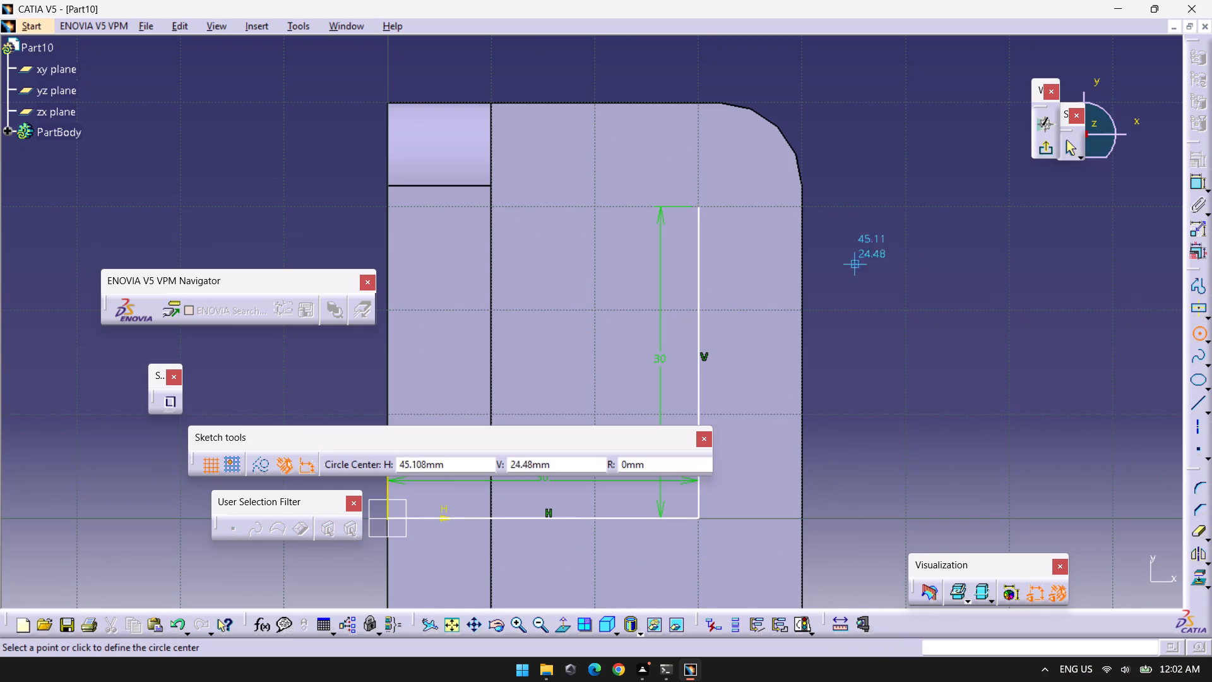
click(699, 211)
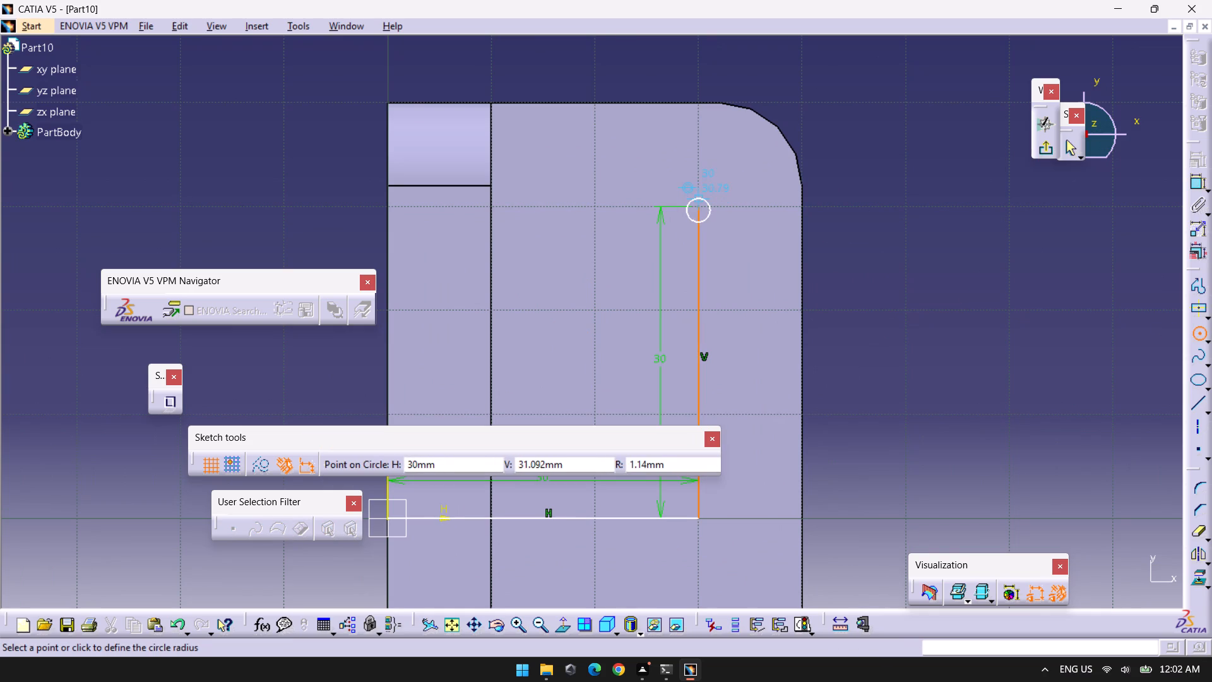
key(Tab)
key(Tab)
key(Tab)
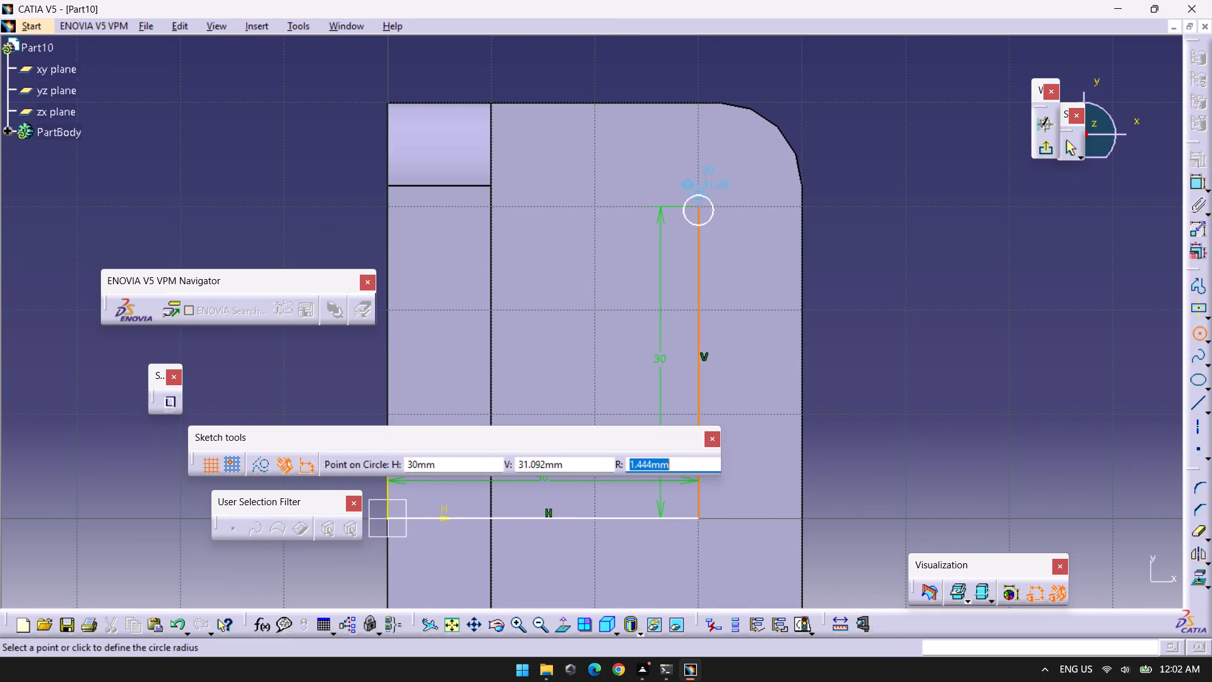
key(4)
key(Return)
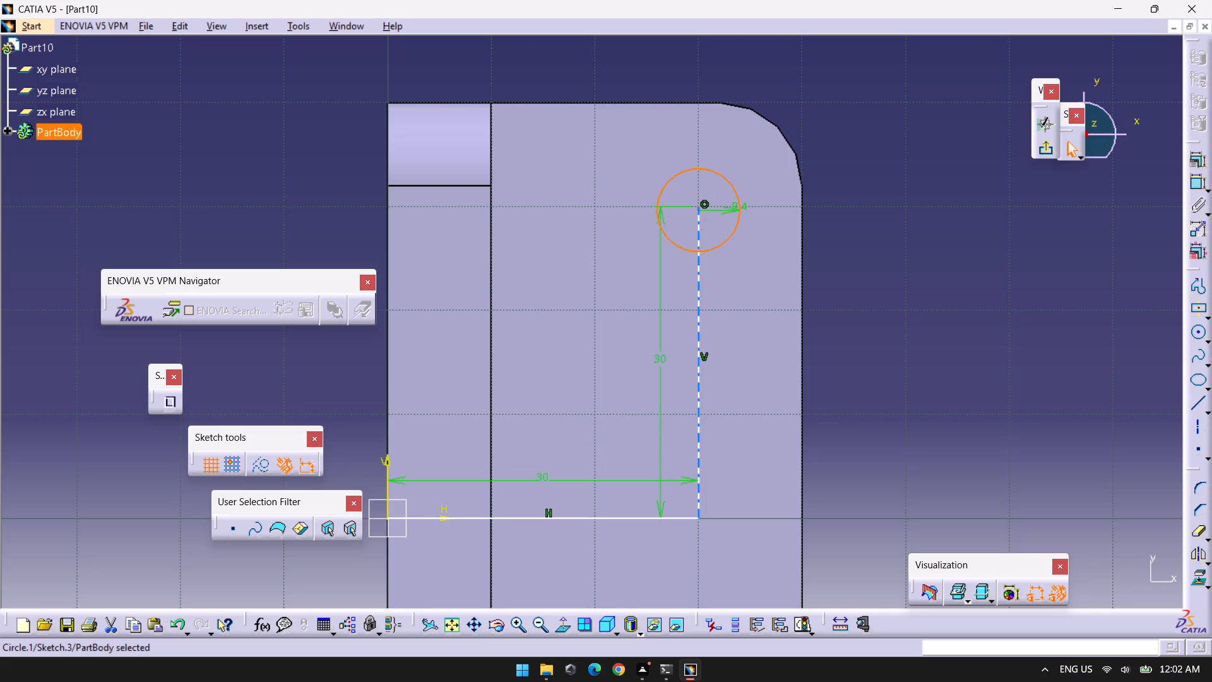
Mirror the circle about the 30 mm horizontal segment.
middle_drag(891, 390, 888, 214)
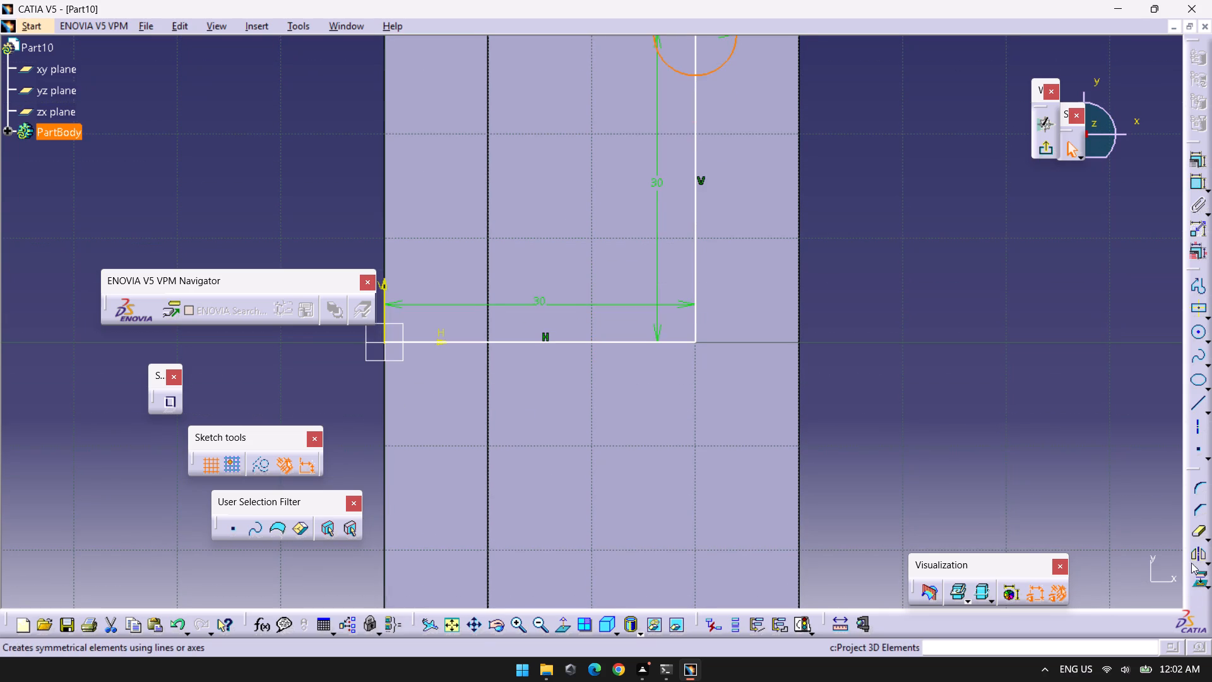
click(1191, 557)
click(406, 340)
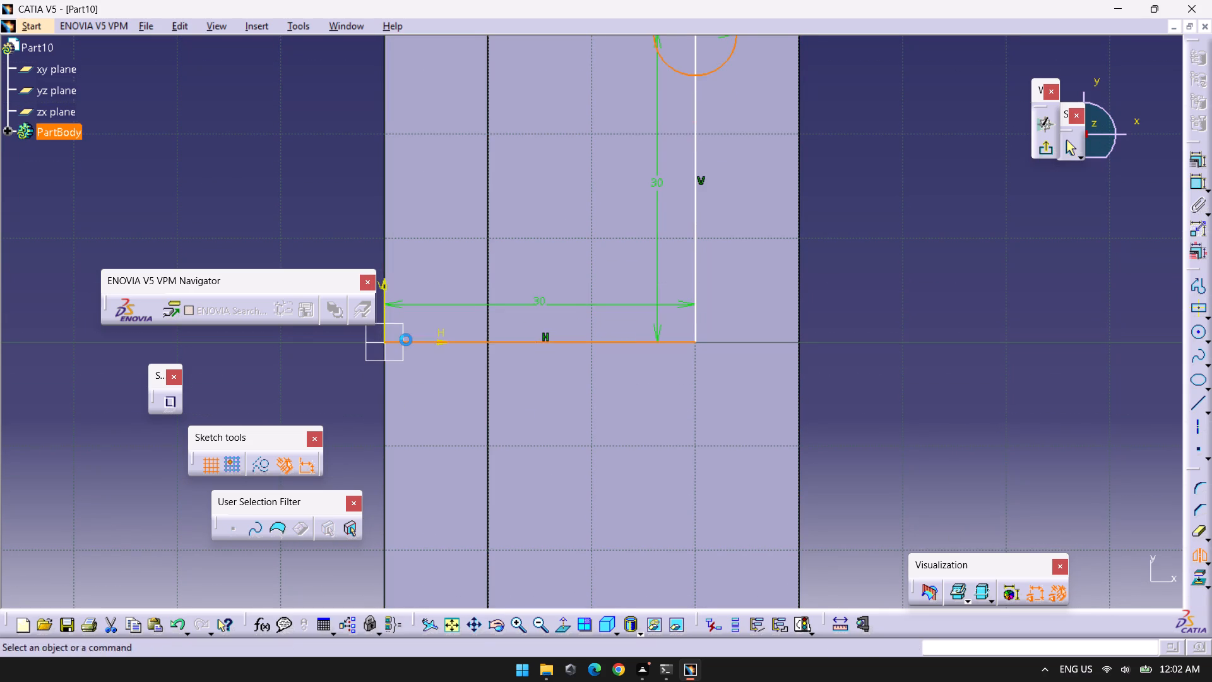
Delete the vertical and horizontal locating segments, keeping both circles, and exit the sketch.
scroll(928, 369, up, 1)
middle_drag(929, 369, 911, 310)
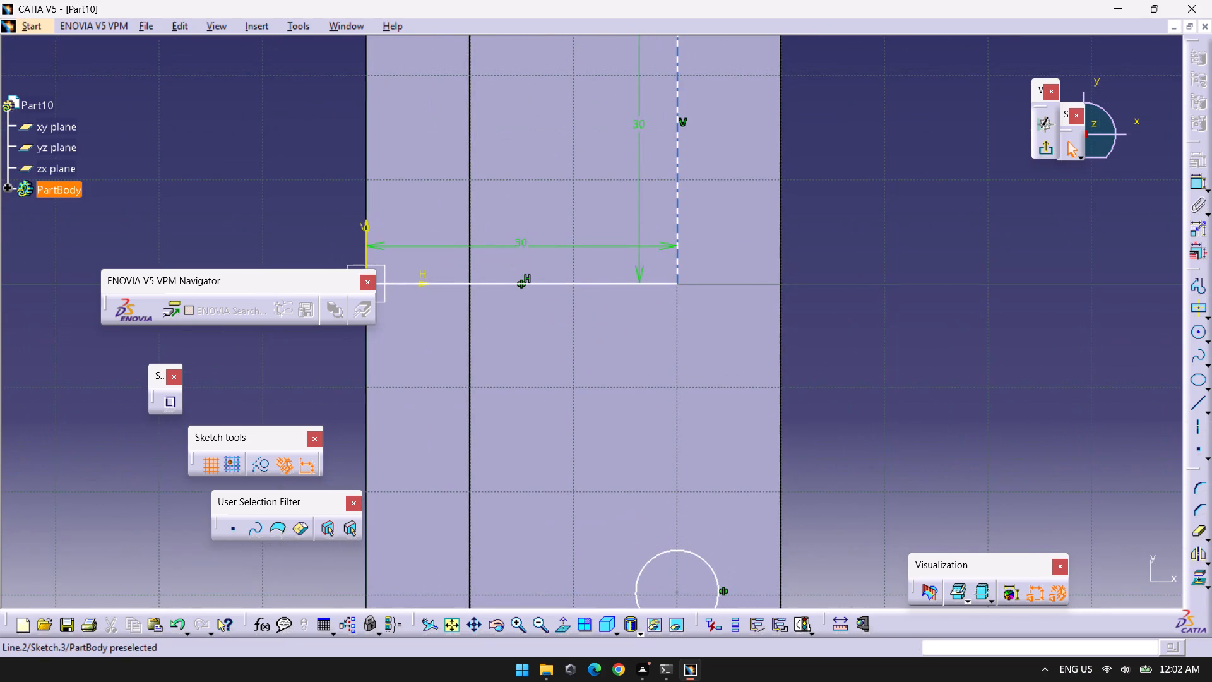
click(677, 199)
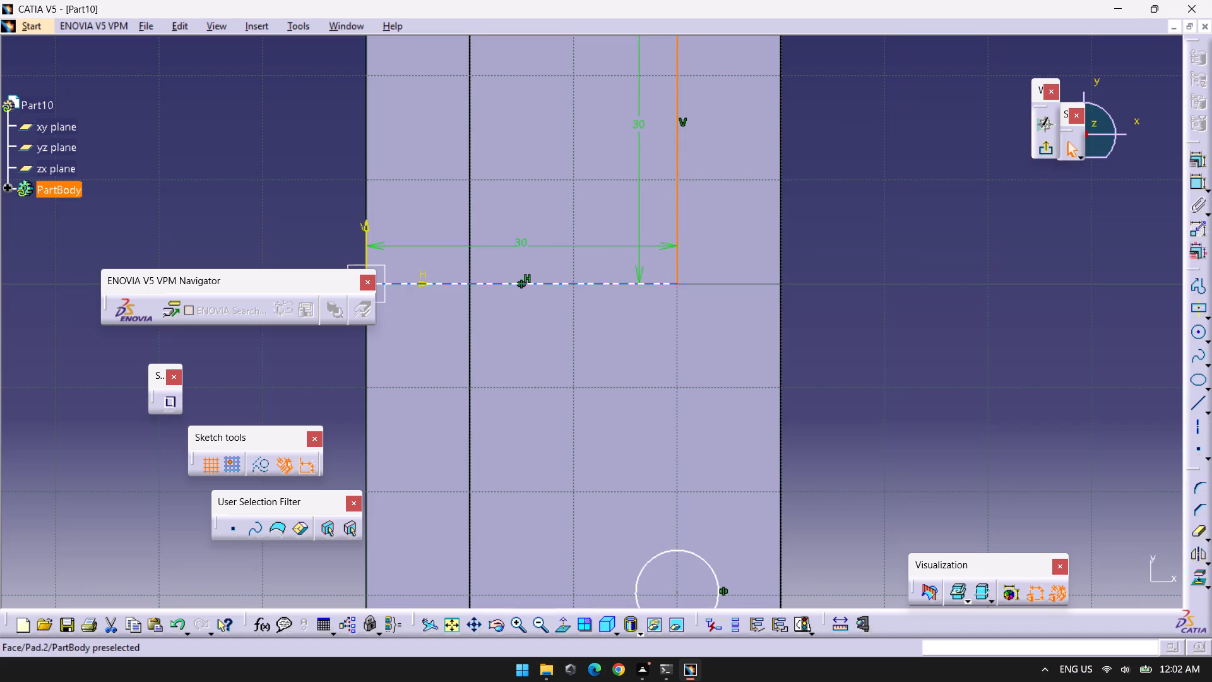
ctrl+click(603, 286)
key(Delete)
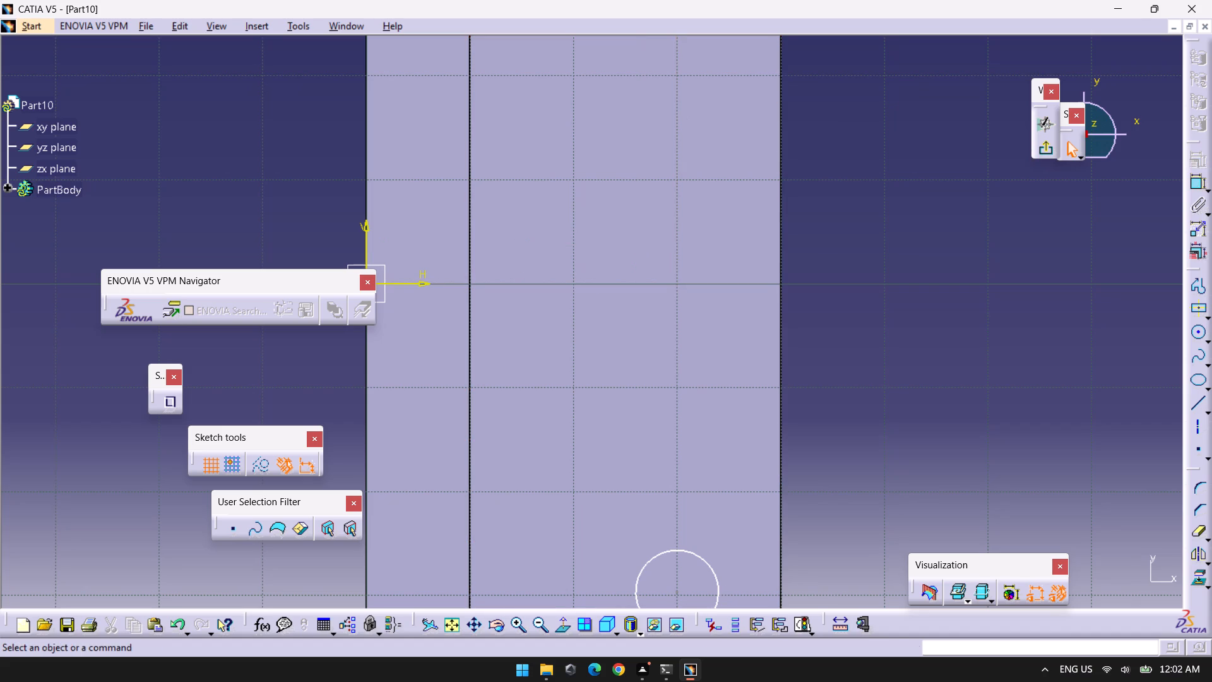
click(1050, 150)
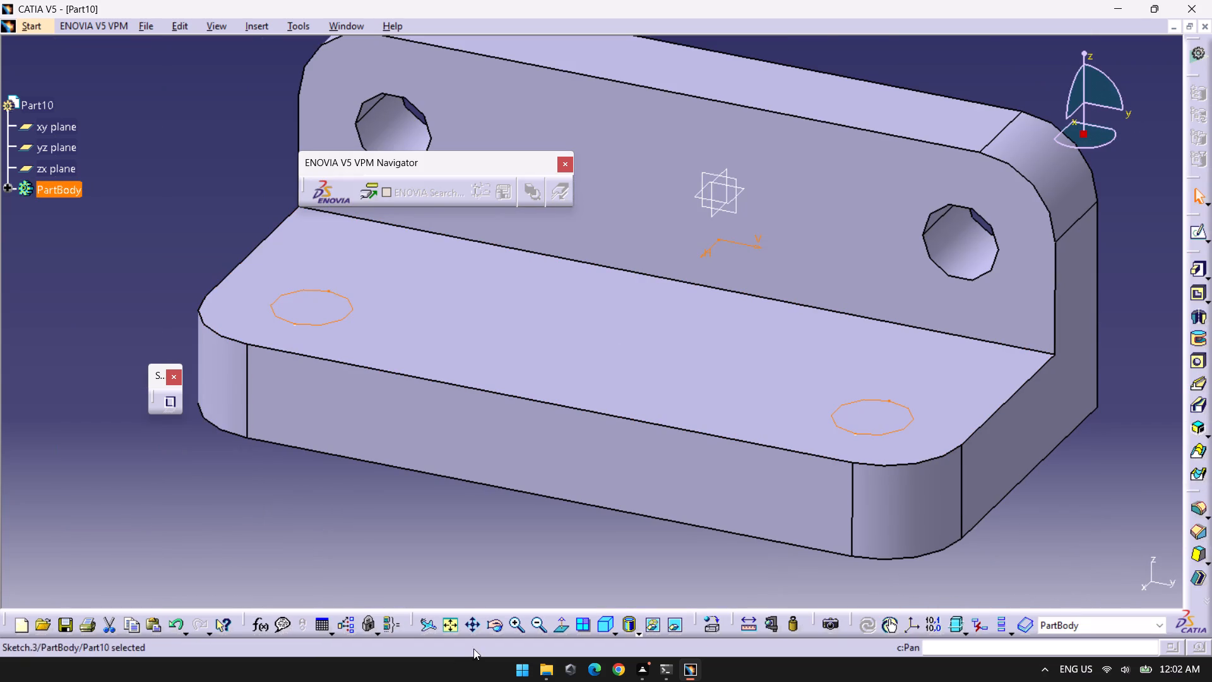
Pocket the two-circle sketch through the base with the limit type Up to last.
click(444, 619)
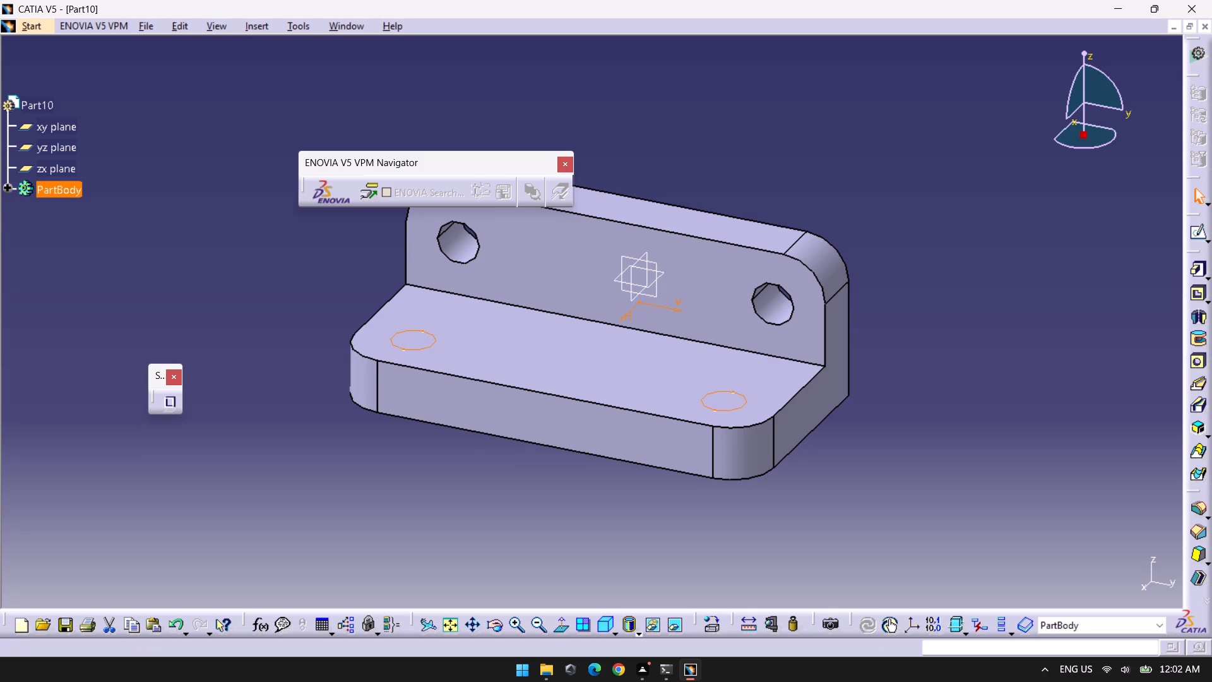
click(1199, 290)
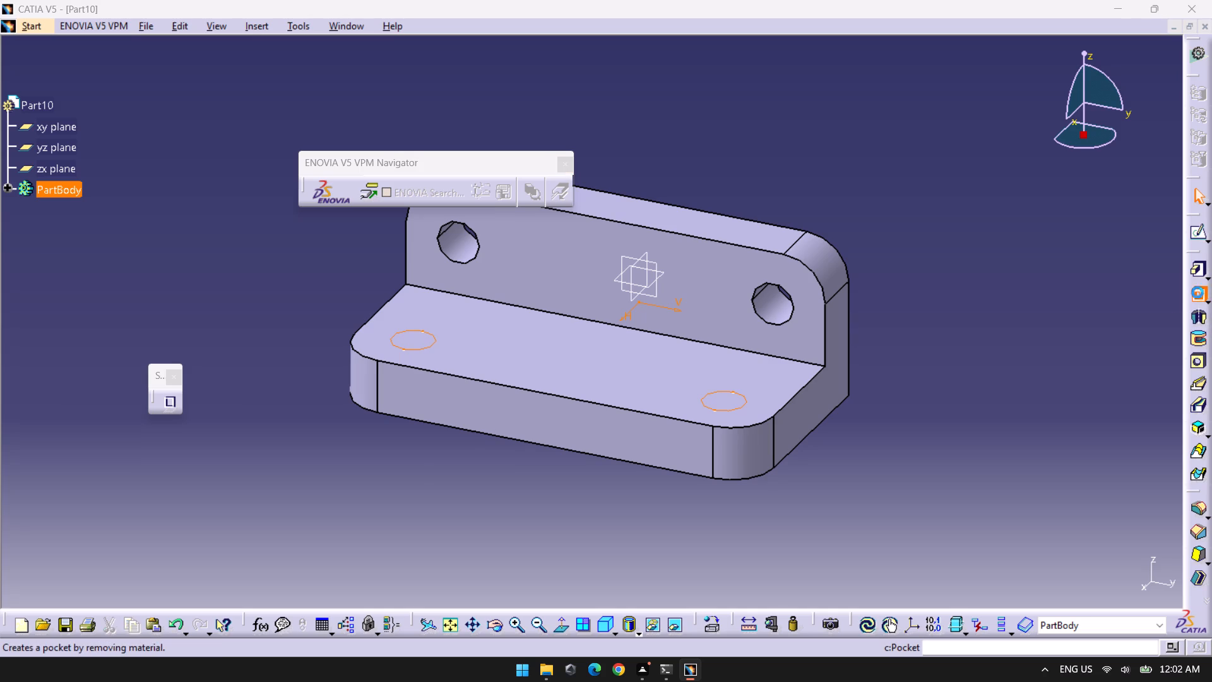
click(1091, 380)
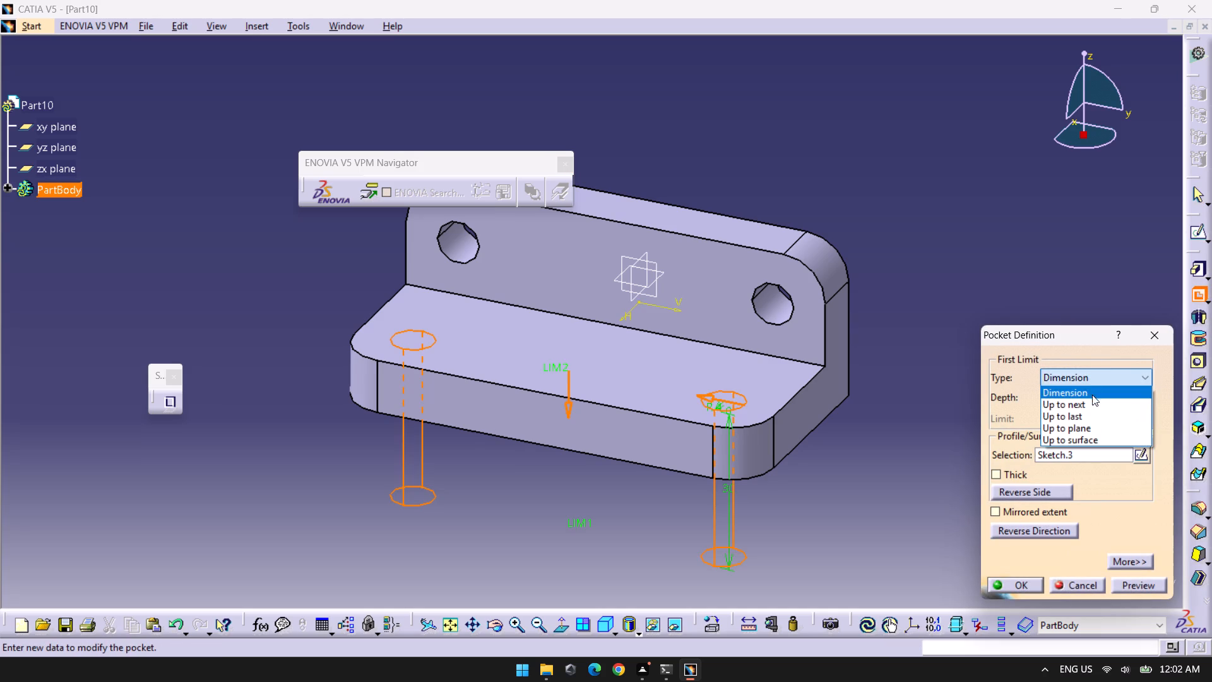
click(1096, 417)
click(1030, 589)
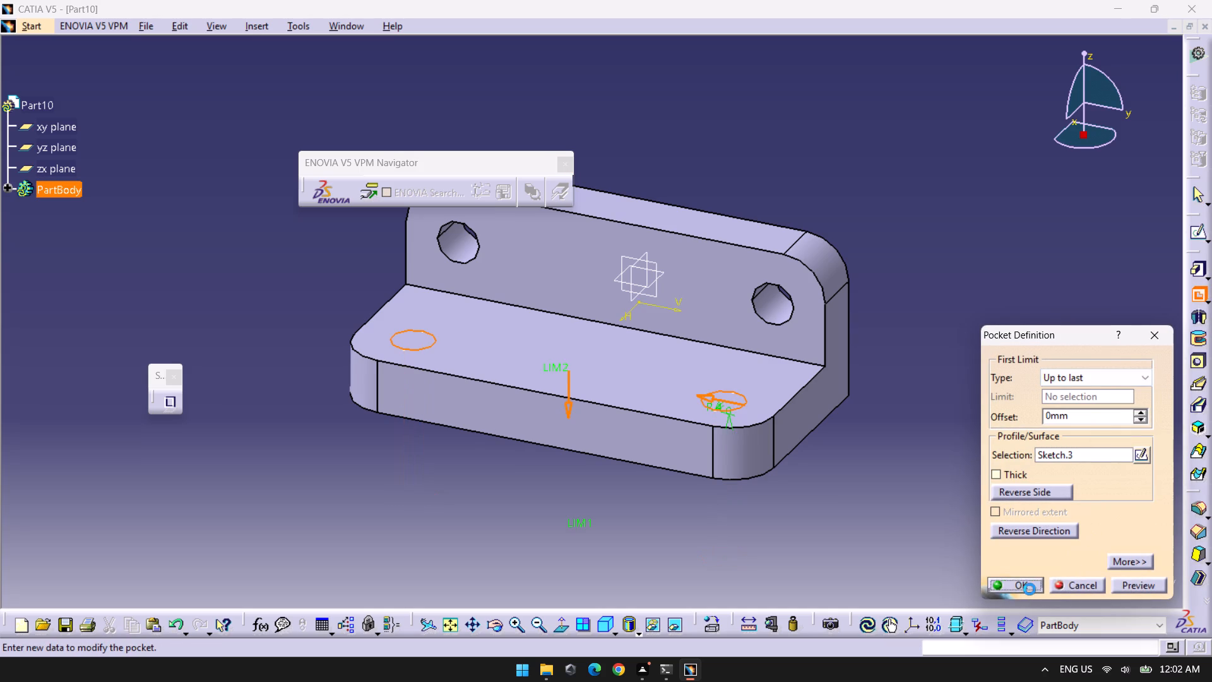
click(908, 549)
Open a sketch on the front face of the upright wall.
click(718, 279)
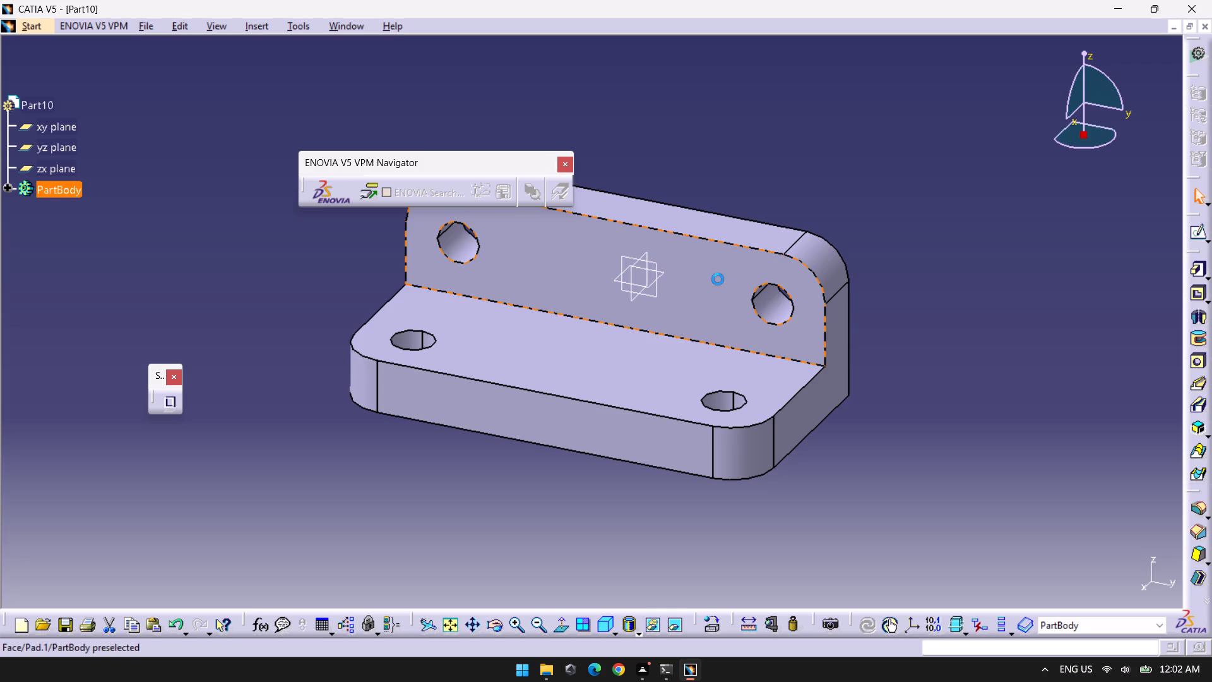
click(1192, 234)
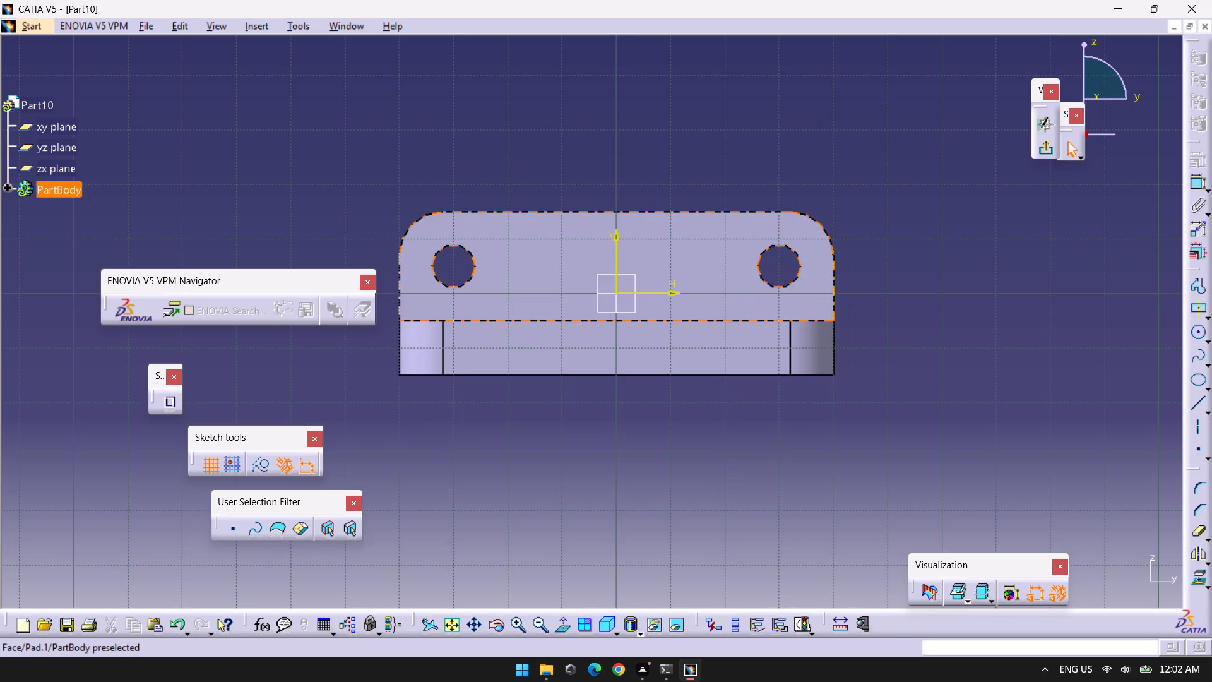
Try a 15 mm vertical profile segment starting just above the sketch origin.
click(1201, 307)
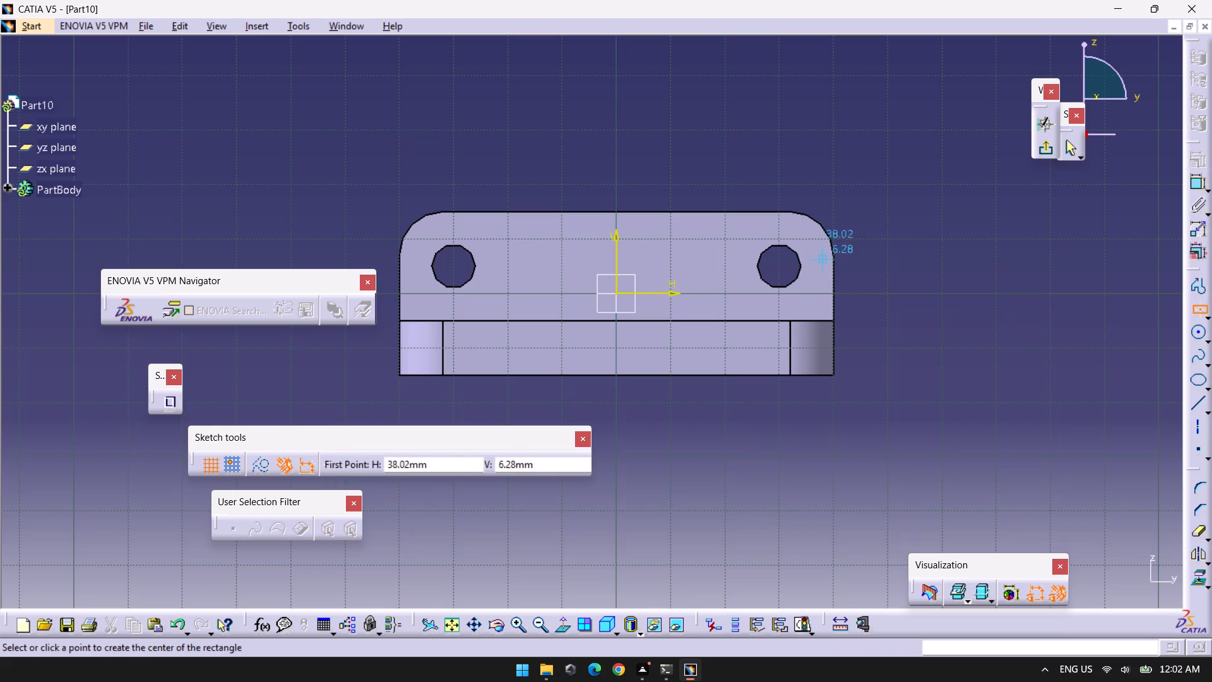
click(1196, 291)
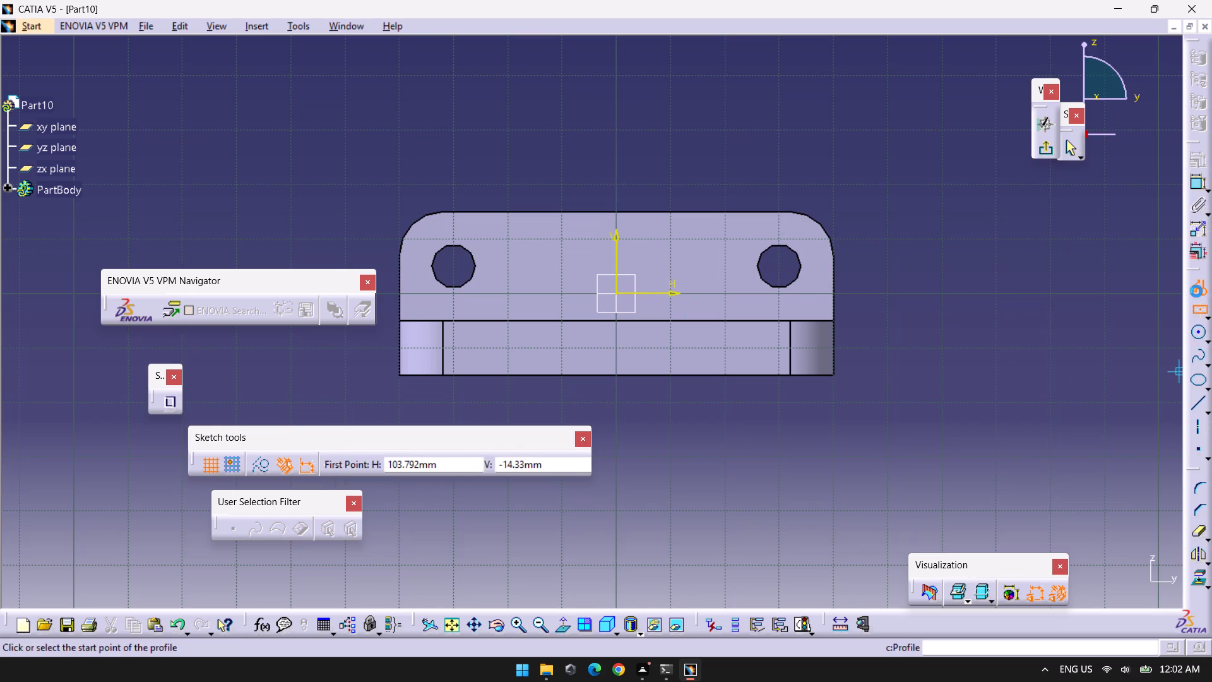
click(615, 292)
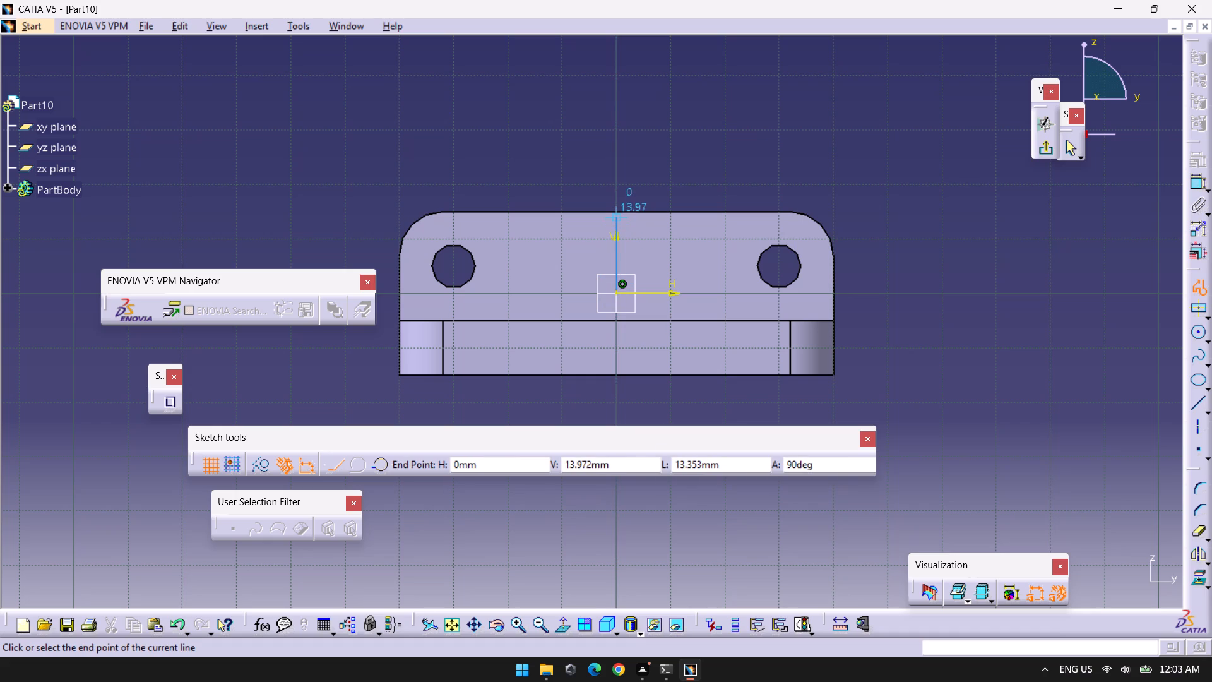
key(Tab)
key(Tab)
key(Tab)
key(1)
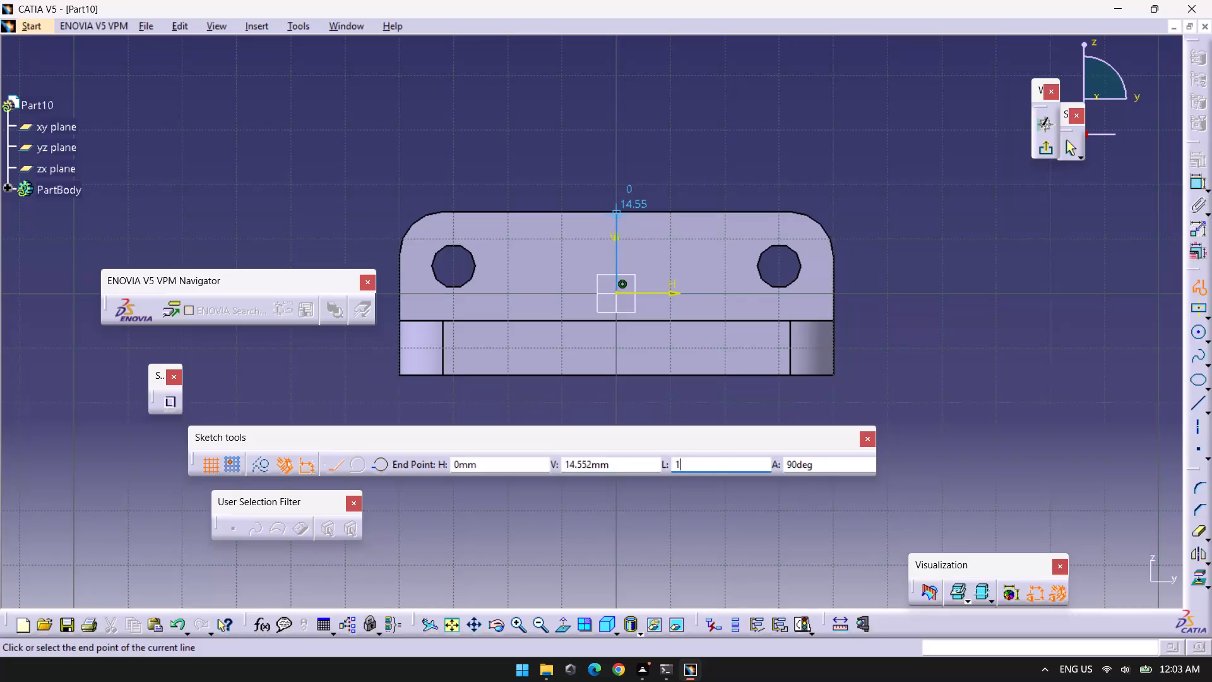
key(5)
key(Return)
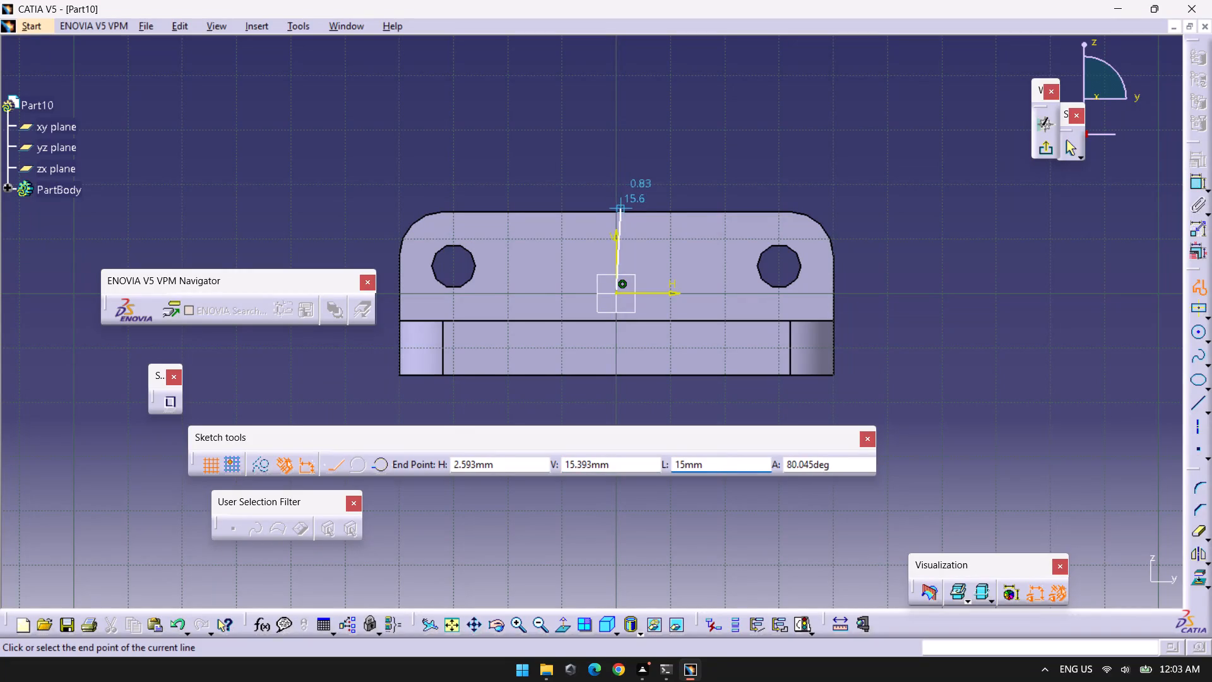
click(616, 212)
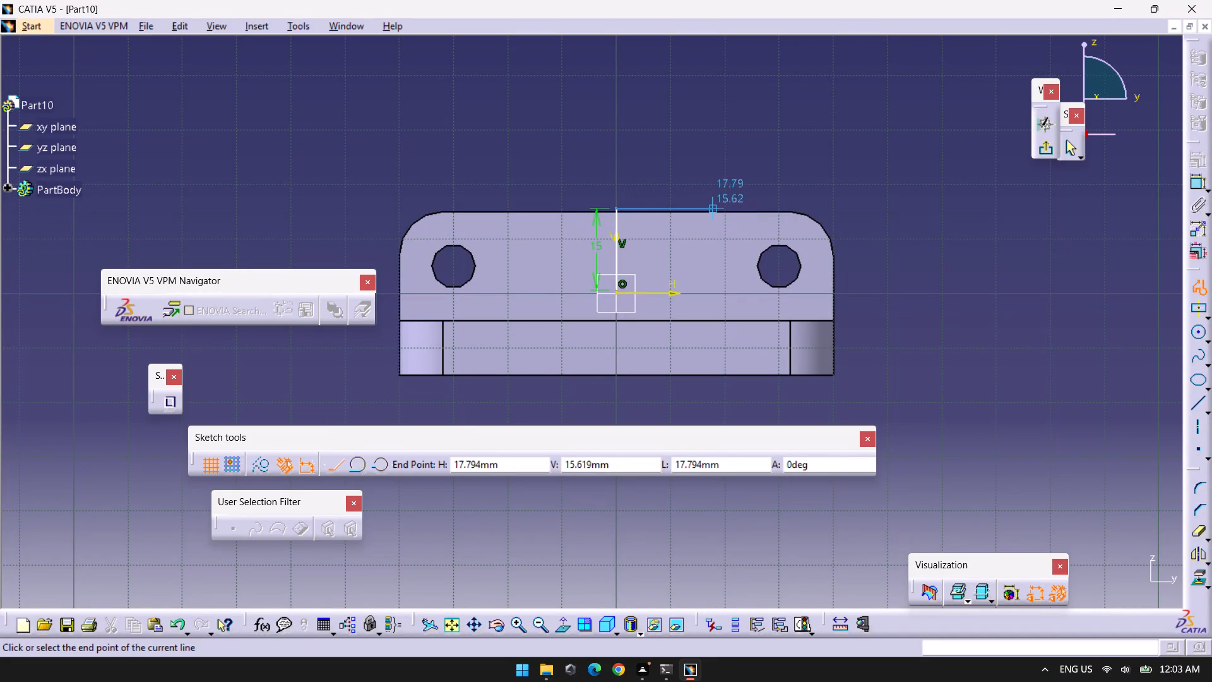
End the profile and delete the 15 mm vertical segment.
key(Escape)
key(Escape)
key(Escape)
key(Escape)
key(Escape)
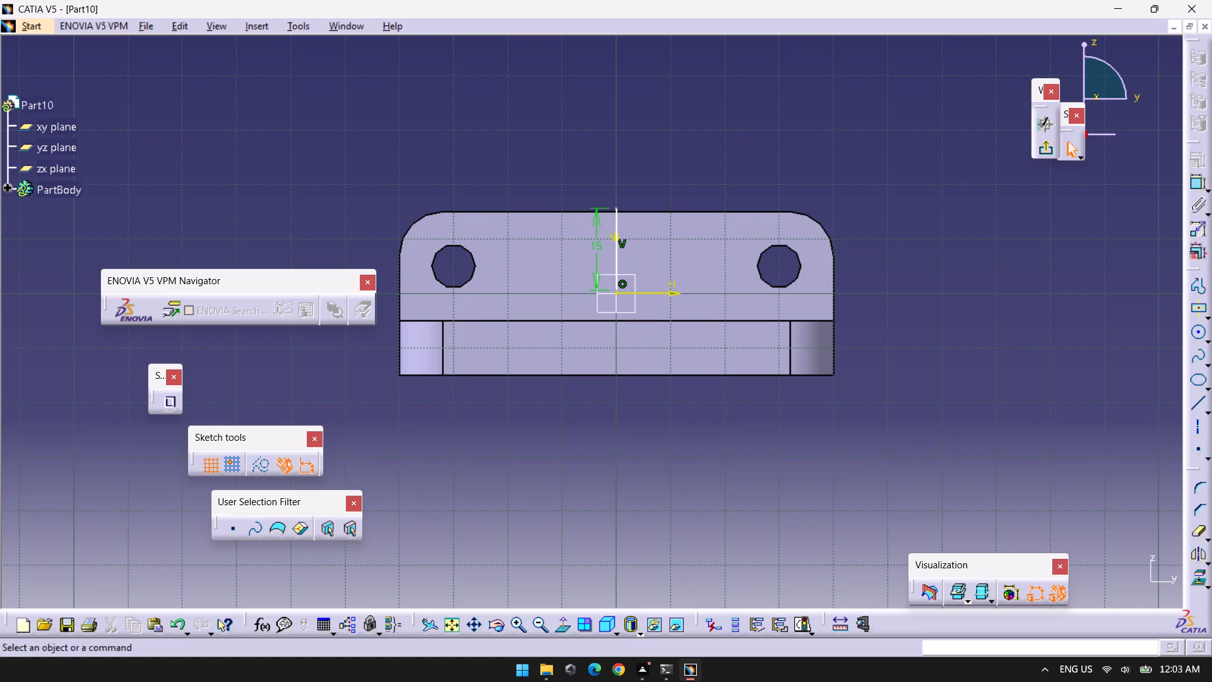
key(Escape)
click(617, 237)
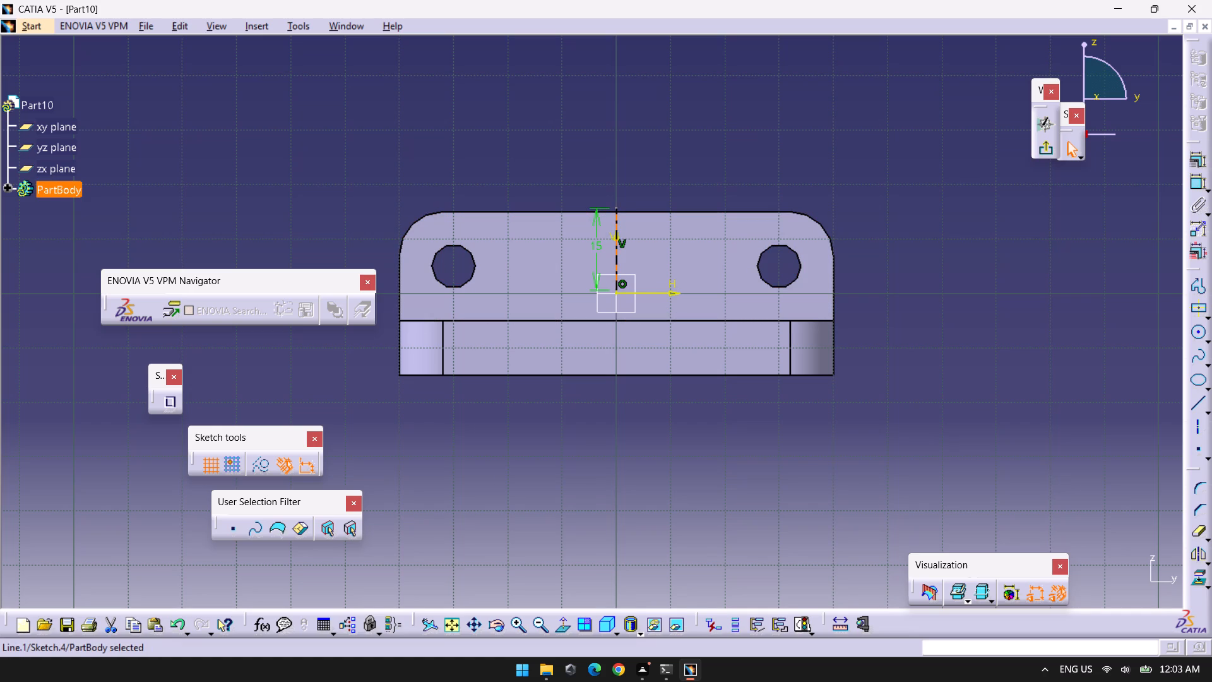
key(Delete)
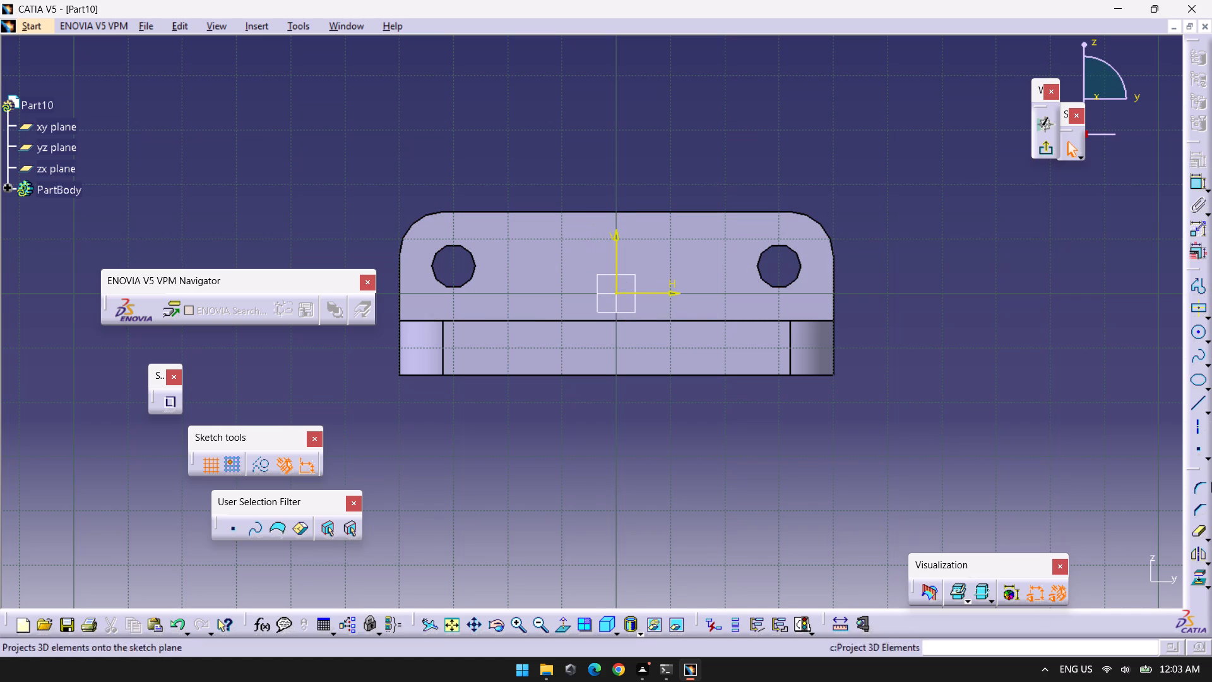
Draw a 15 mm vertical profile segment from the sketch origin up to the wall's top edge.
click(1194, 281)
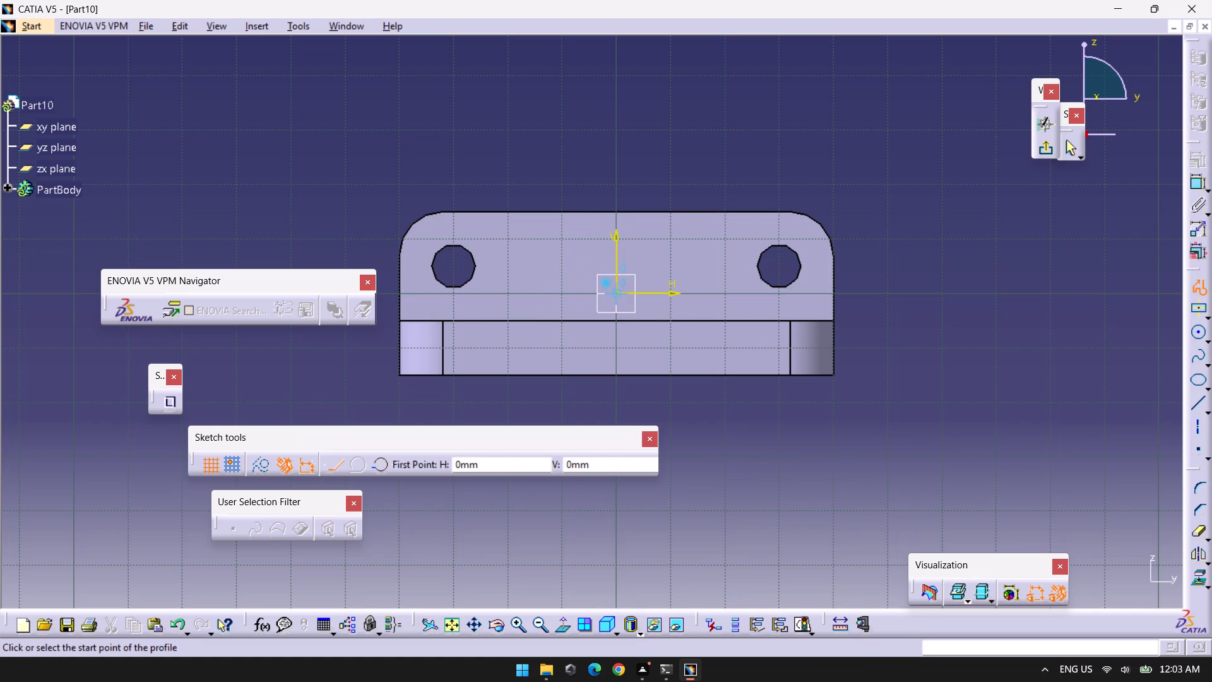
click(617, 290)
key(Tab)
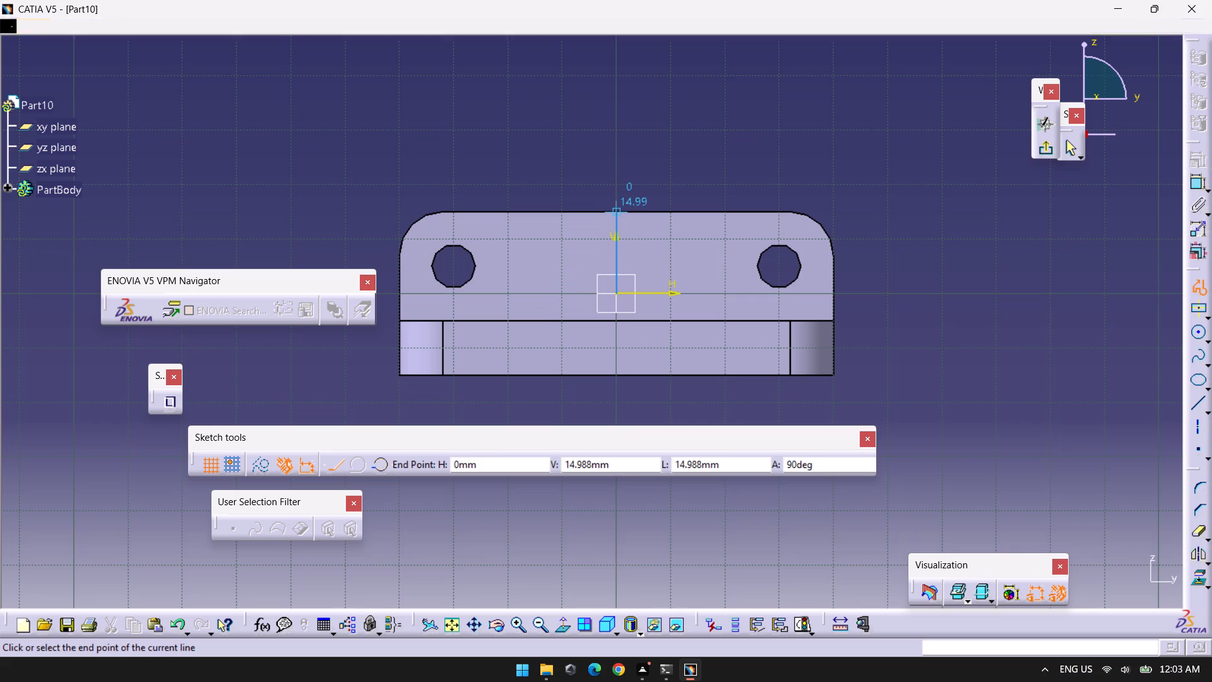
key(Tab)
key(Tab)
text(15)
key(Return)
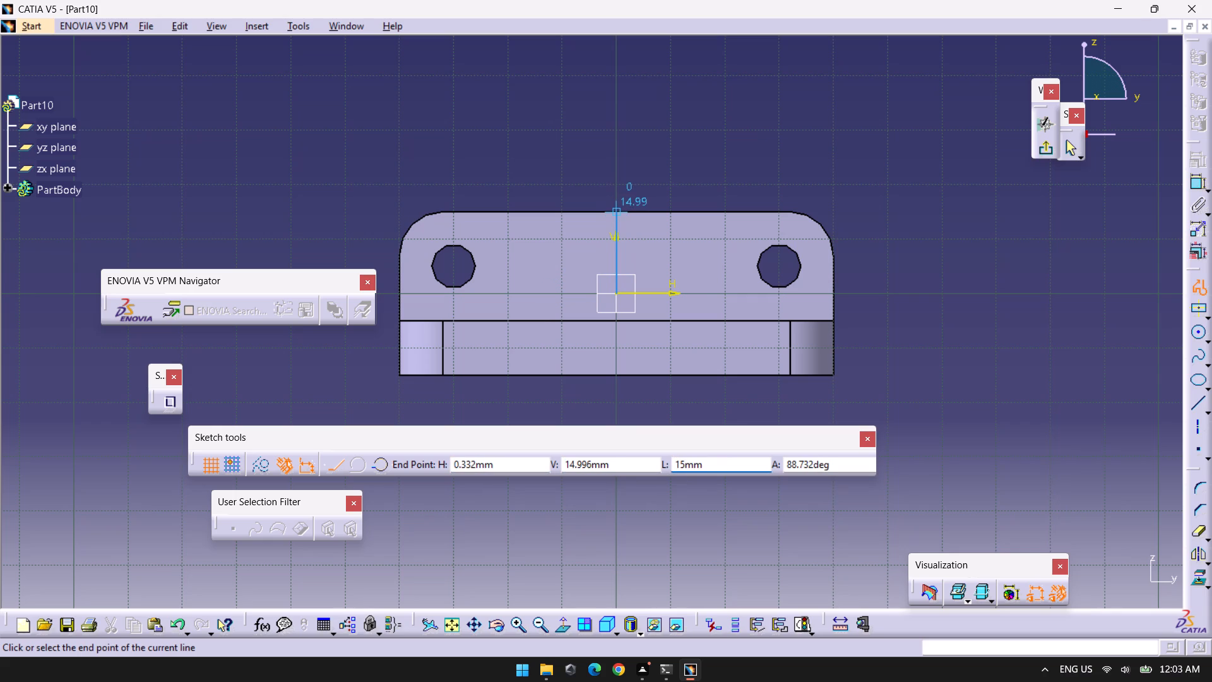
click(612, 212)
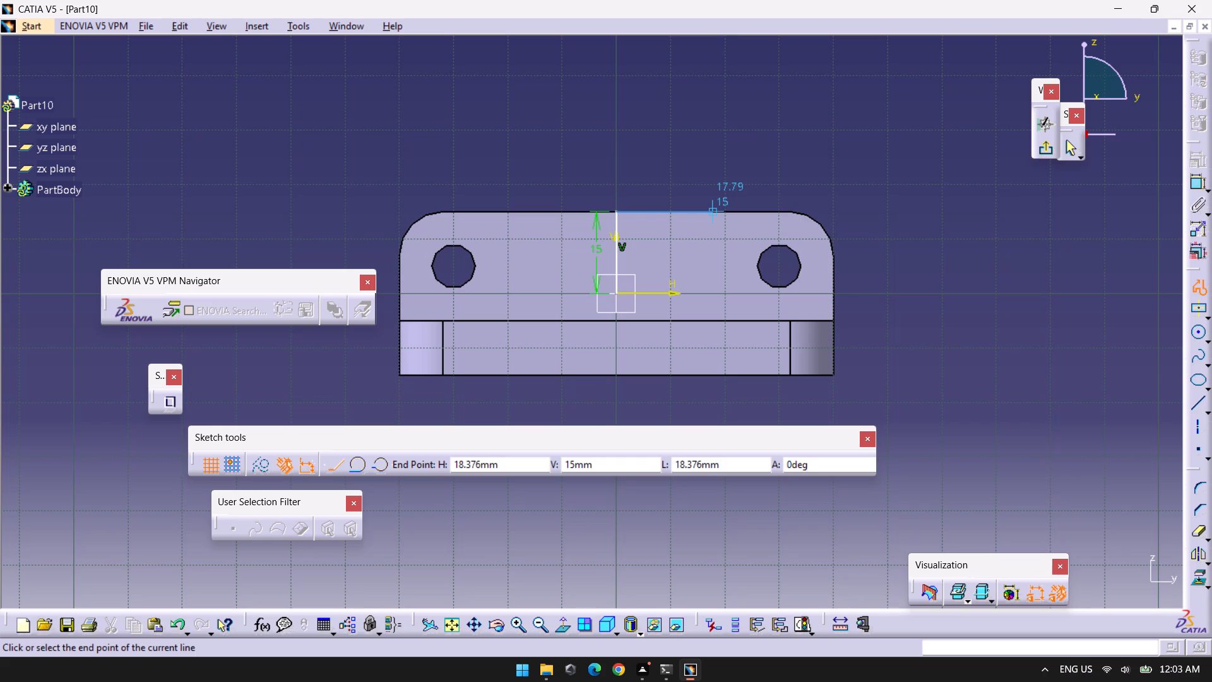
Continue the profile 20 mm along the top edge in positive y and 15 mm straight down to the horizontal axis.
key(Tab)
key(Tab)
key(Tab)
text(20)
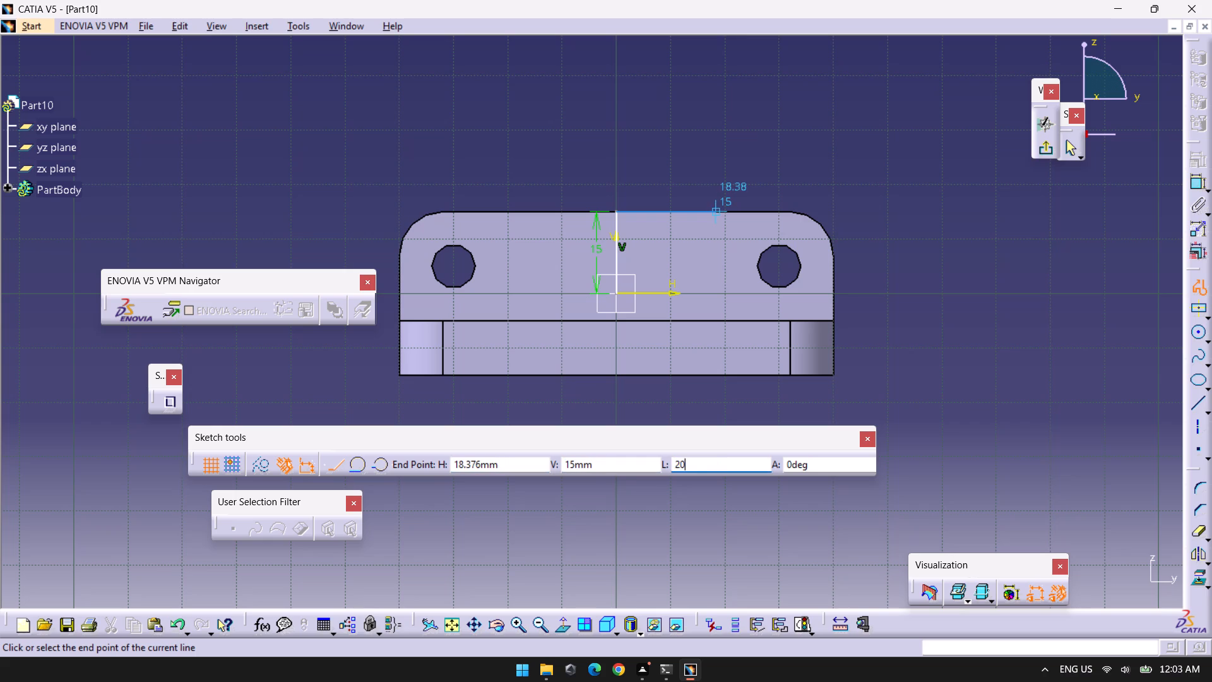
key(Return)
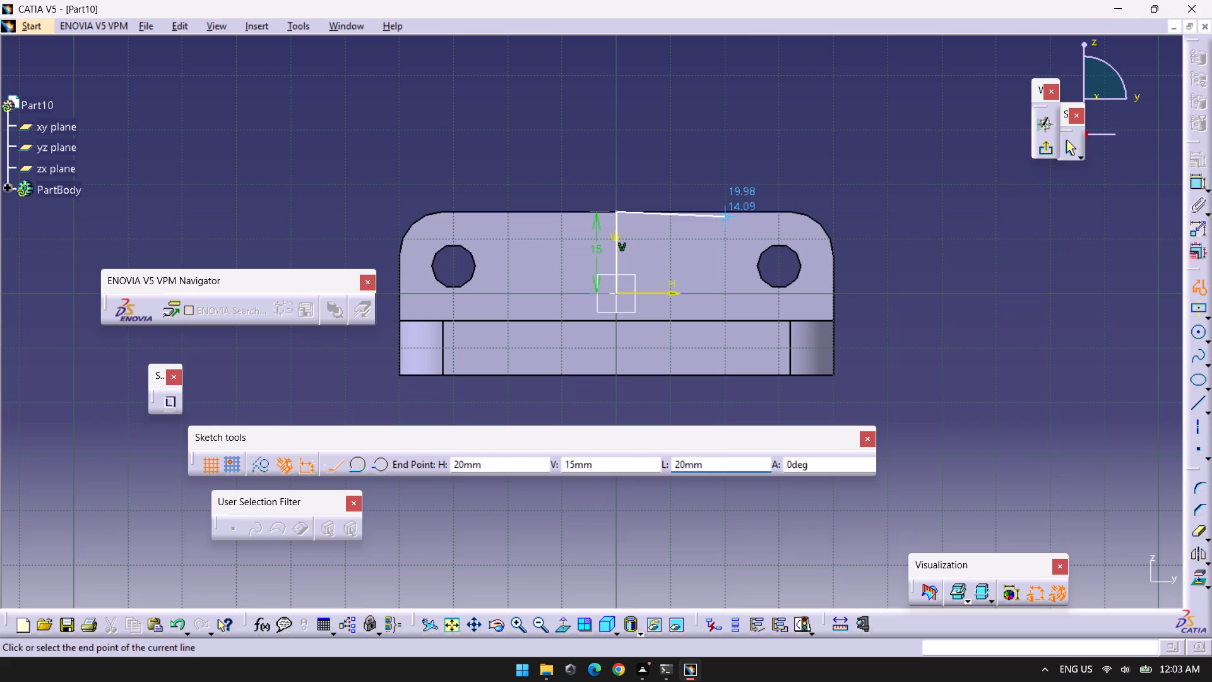
click(728, 212)
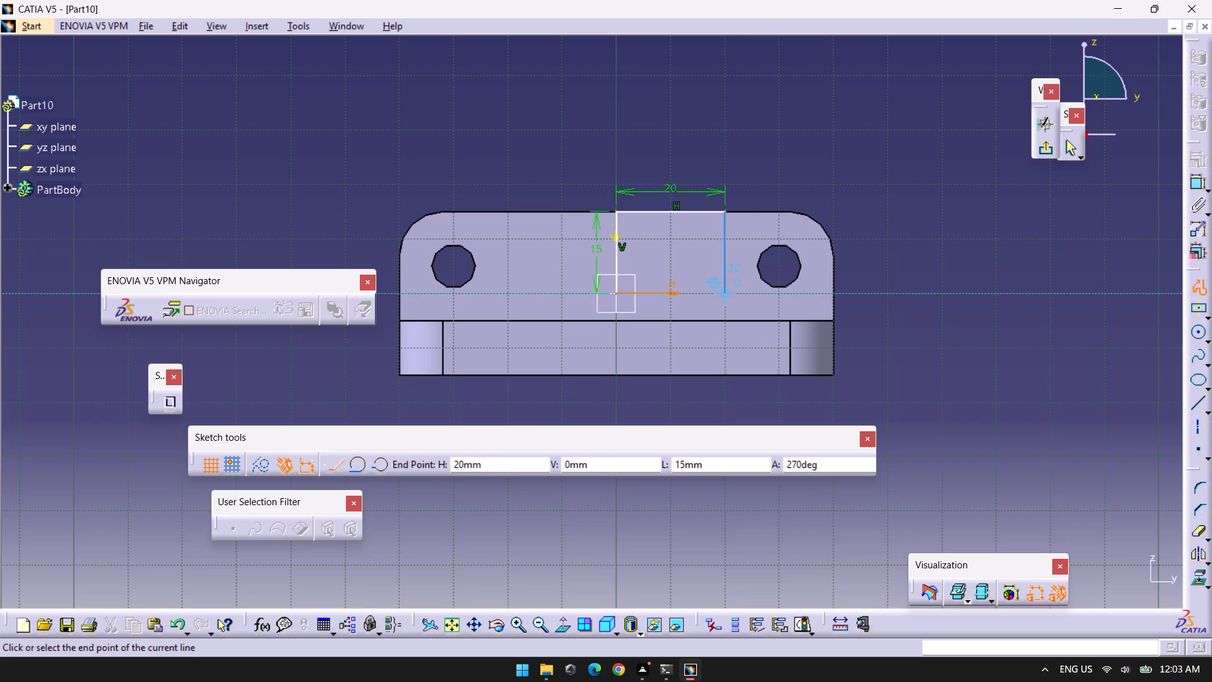
click(725, 290)
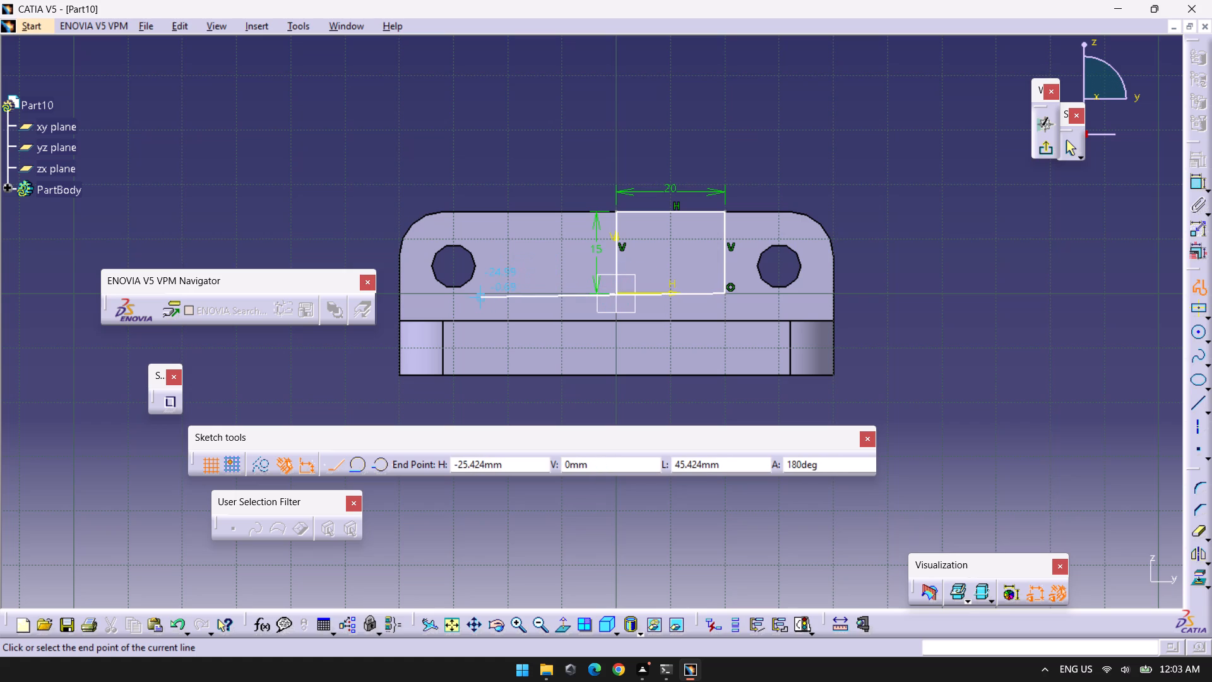
Add a 40 mm horizontal segment along the horizontal axis in the negative y direction.
key(Tab)
key(Tab)
key(Tab)
text(40)
key(Return)
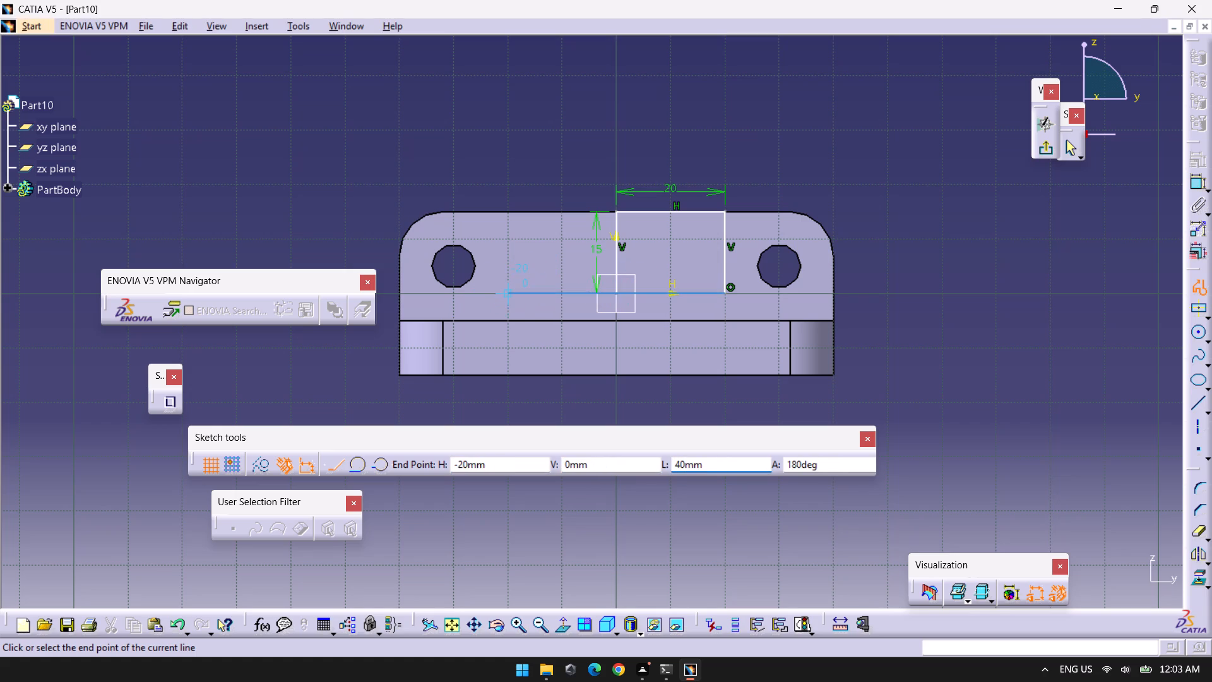
click(489, 295)
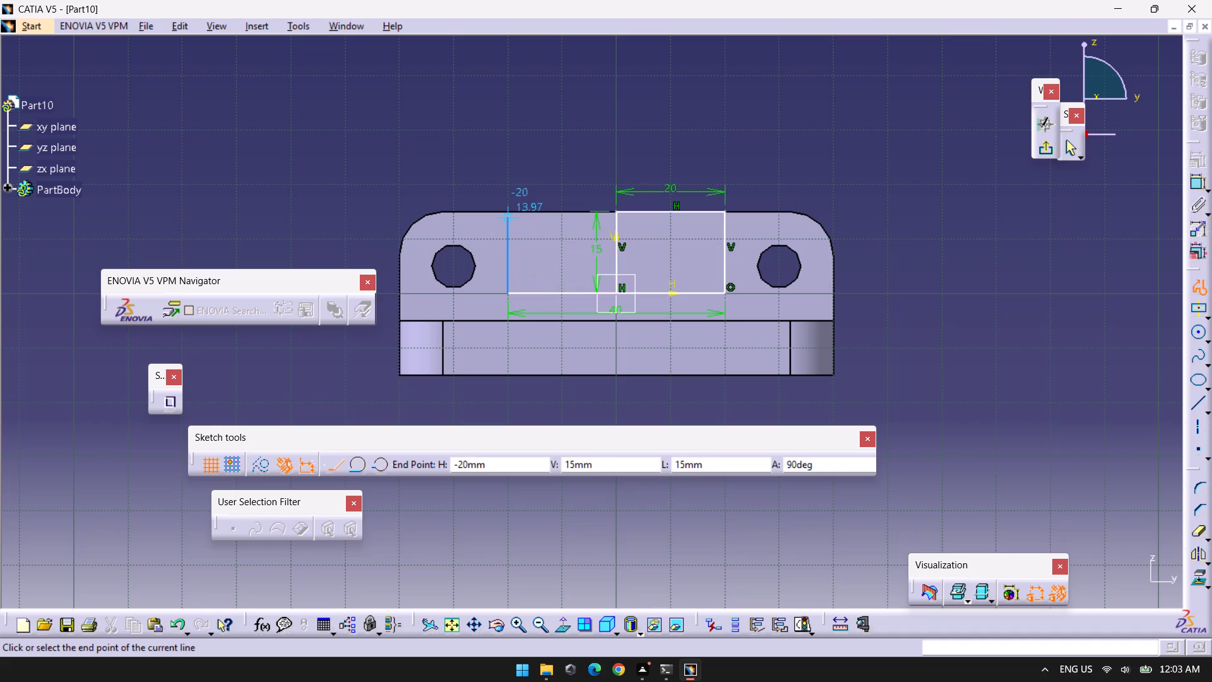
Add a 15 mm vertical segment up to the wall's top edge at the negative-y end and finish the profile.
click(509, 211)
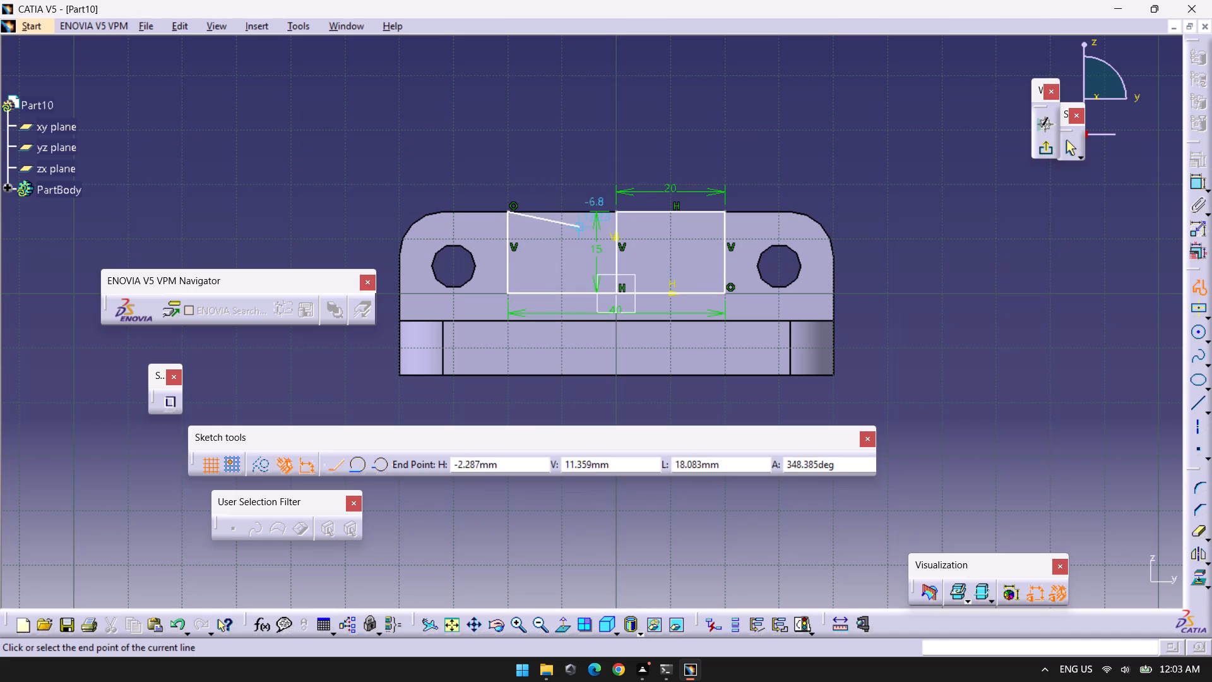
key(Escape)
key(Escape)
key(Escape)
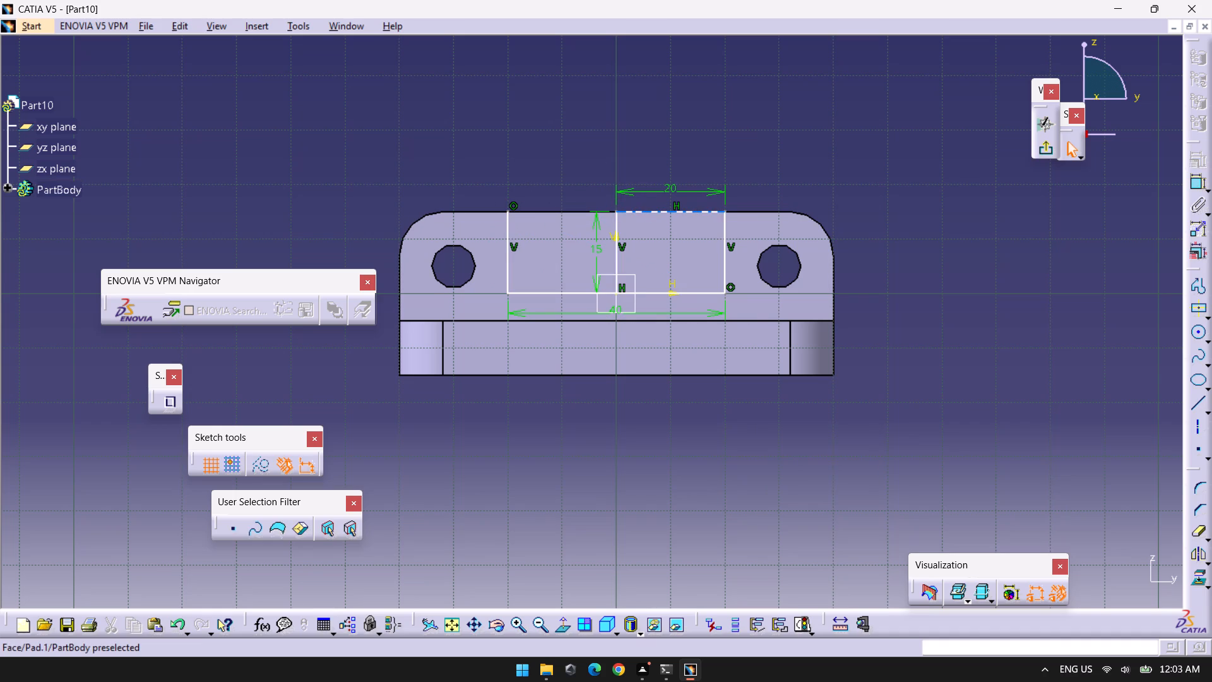
Delete the vertical segment at the sketch origin and the 20 mm segment along the top edge.
click(658, 212)
click(617, 241)
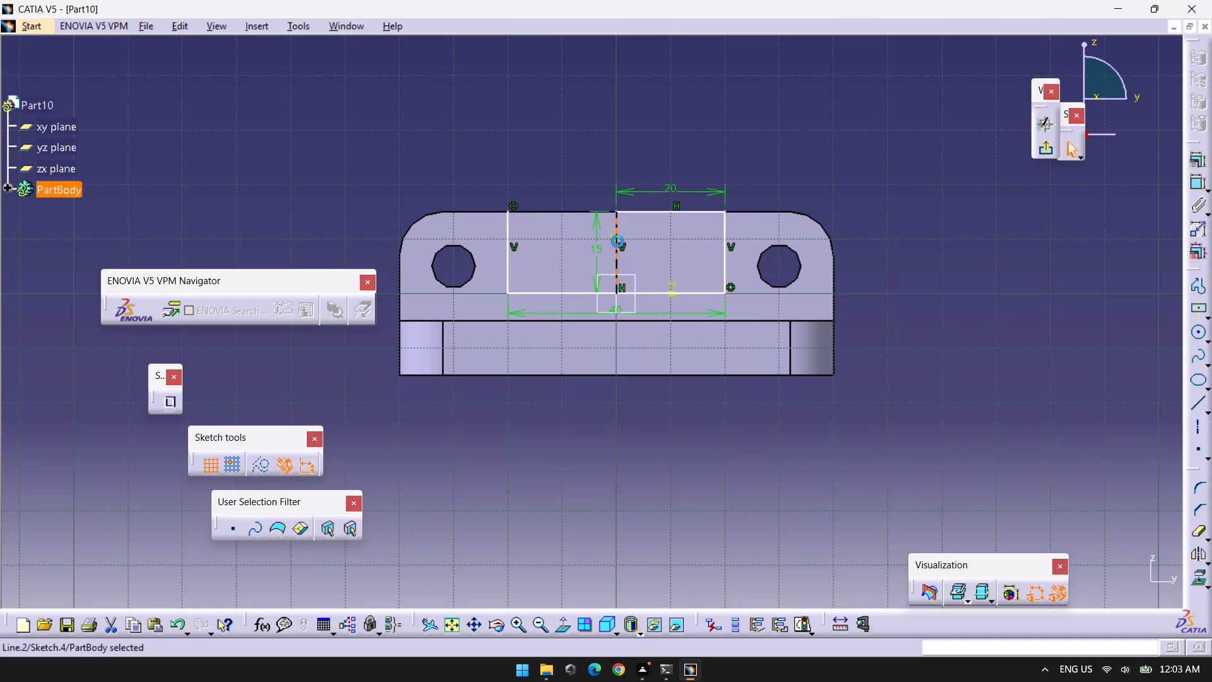
ctrl+click(659, 210)
key(Delete)
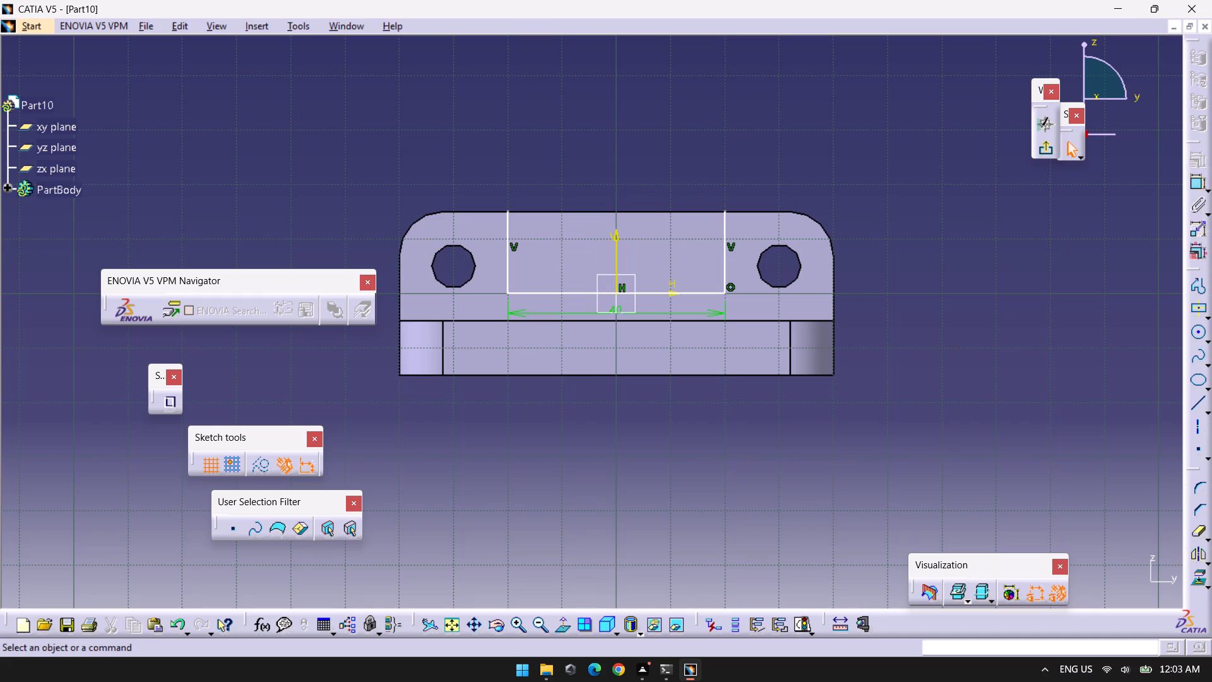
Draw a 40 mm horizontal line along the wall's top edge between the upper ends of the two vertical sides.
click(1199, 402)
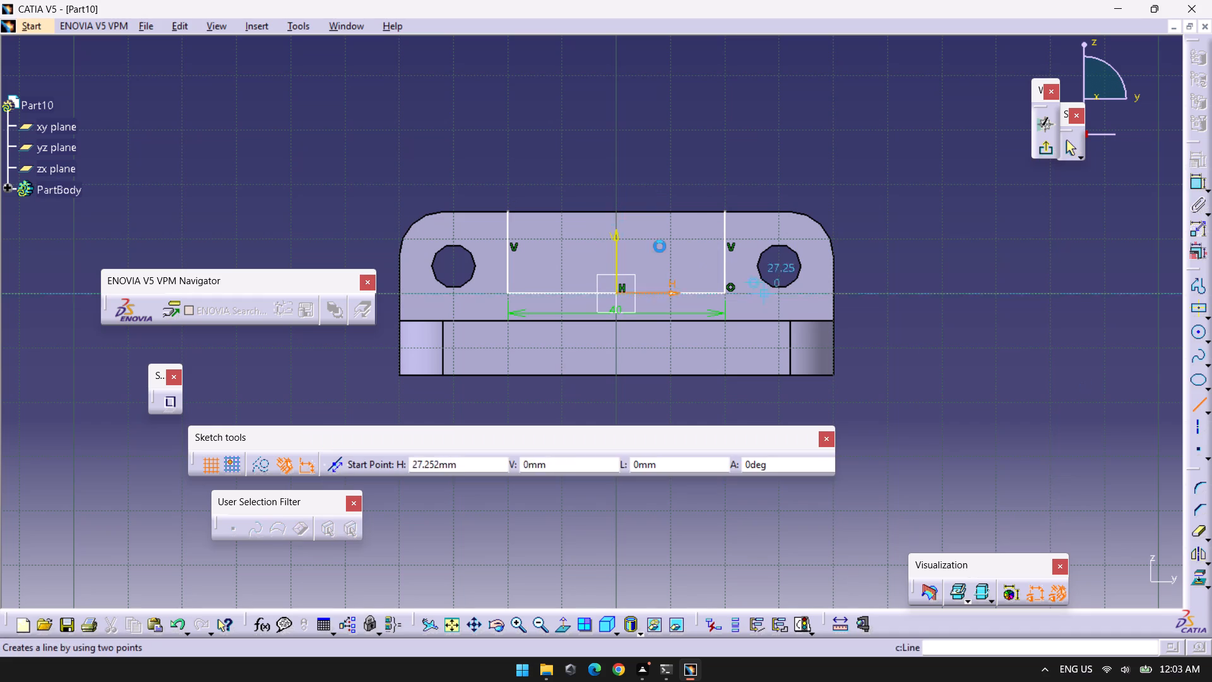
click(509, 213)
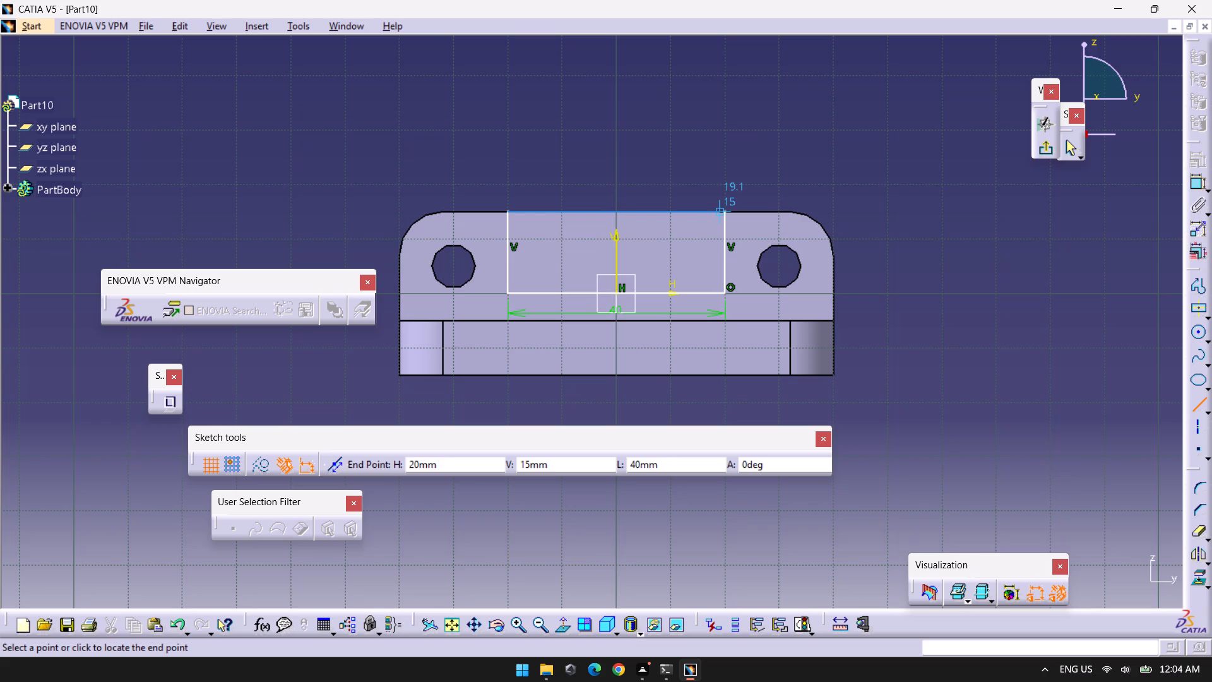
click(724, 212)
key(Escape)
key(Escape)
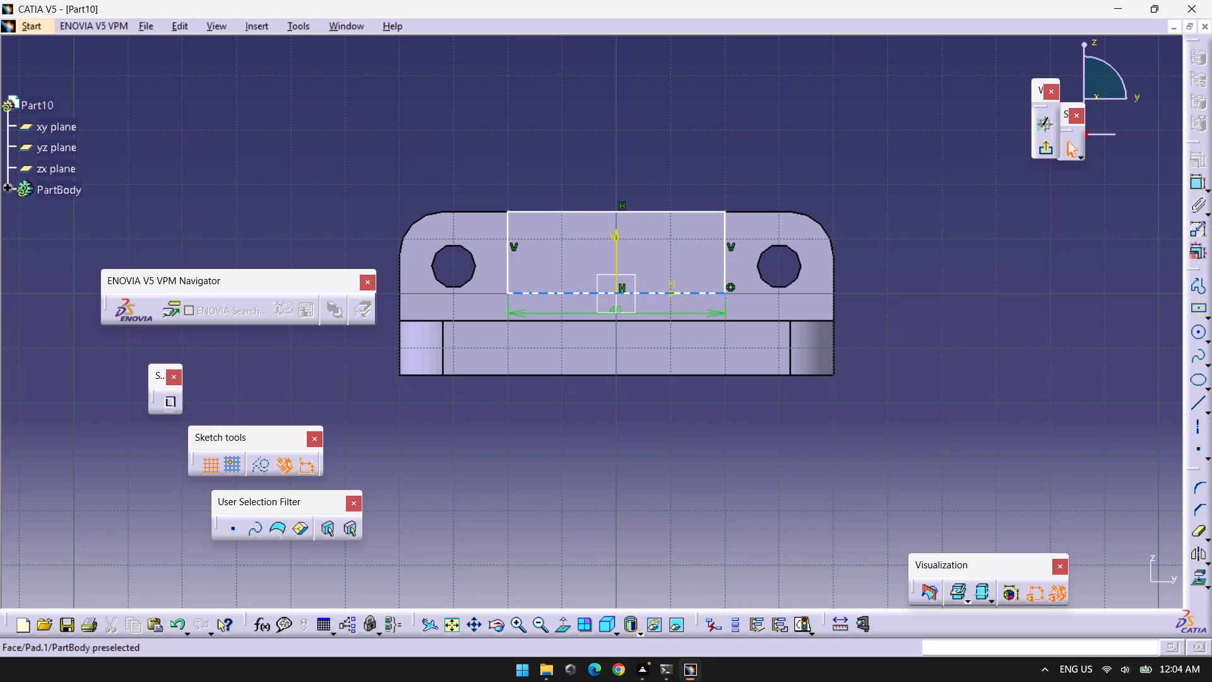
Replace the negative-y vertical side with a line running 20 mm straight down from the top line's end.
click(509, 241)
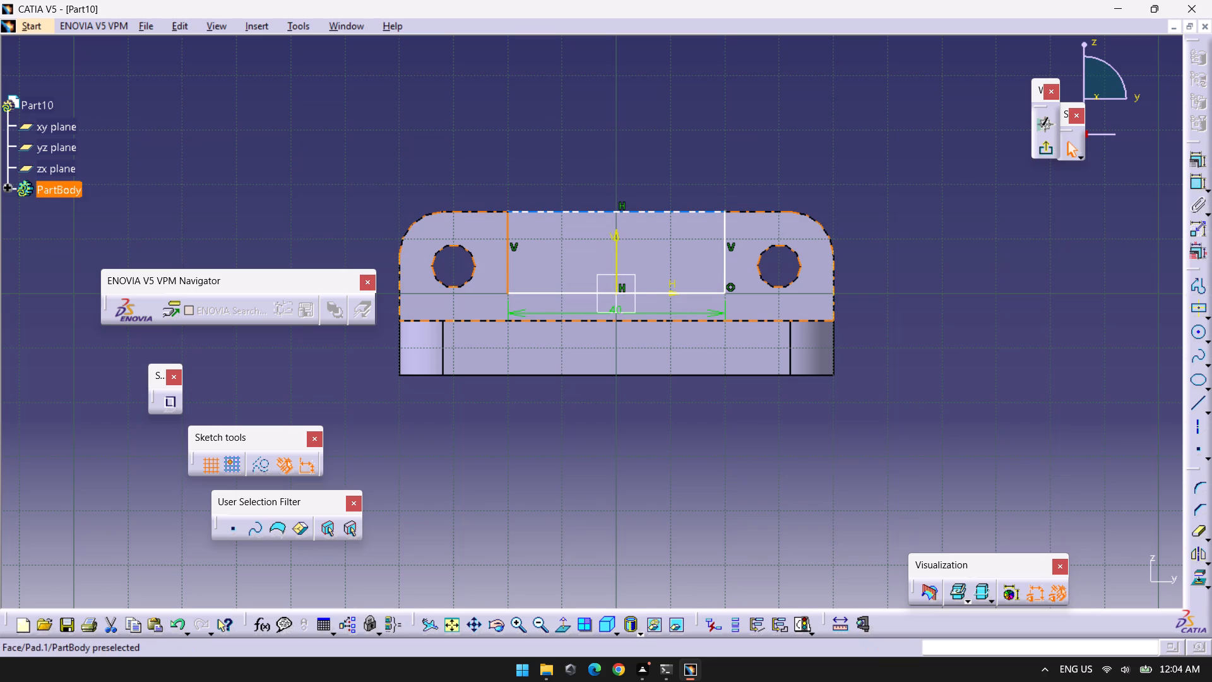
key(Delete)
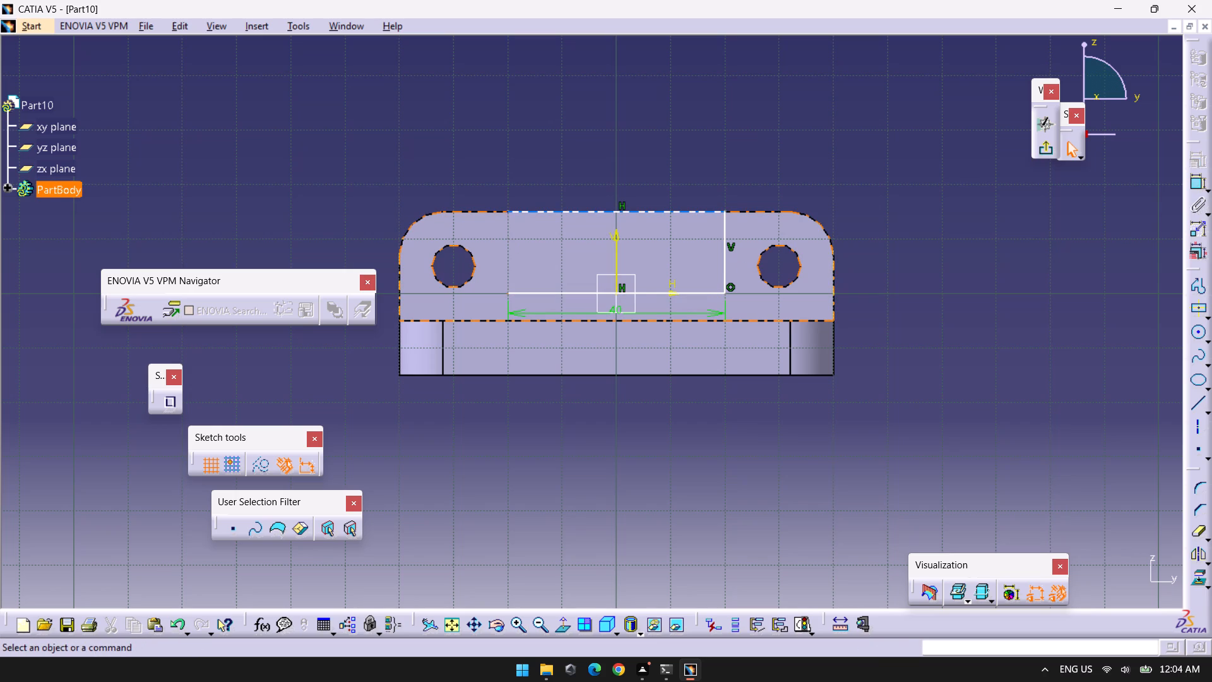
click(1196, 401)
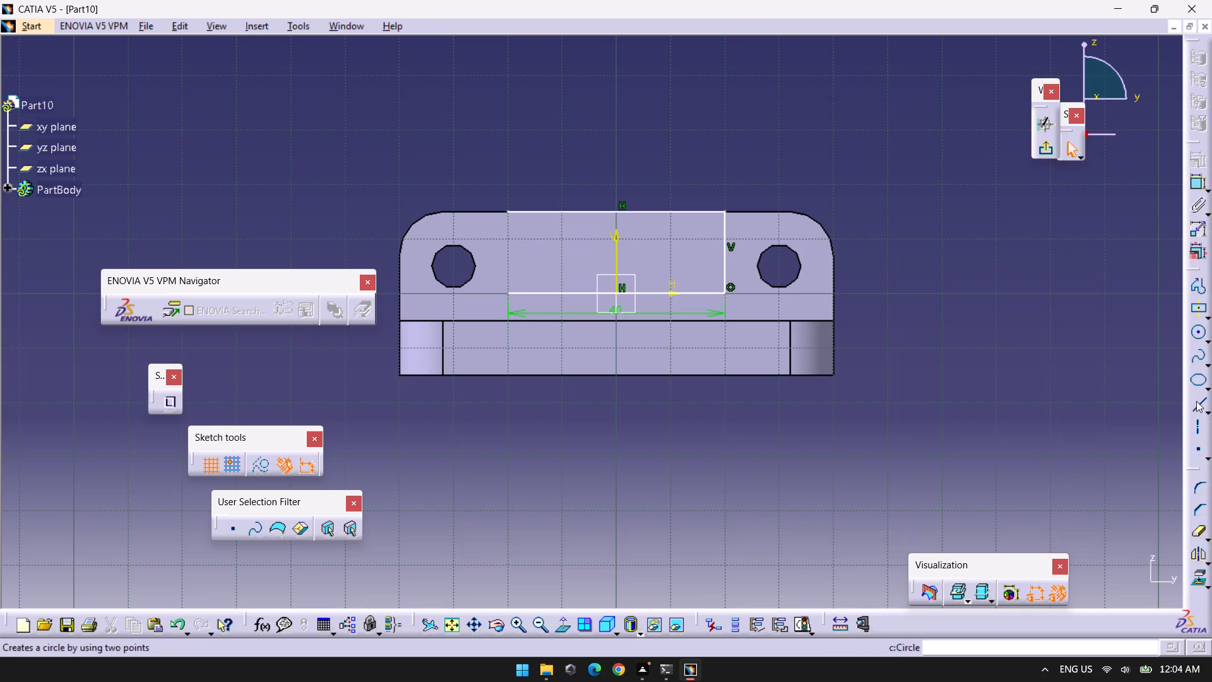
click(508, 210)
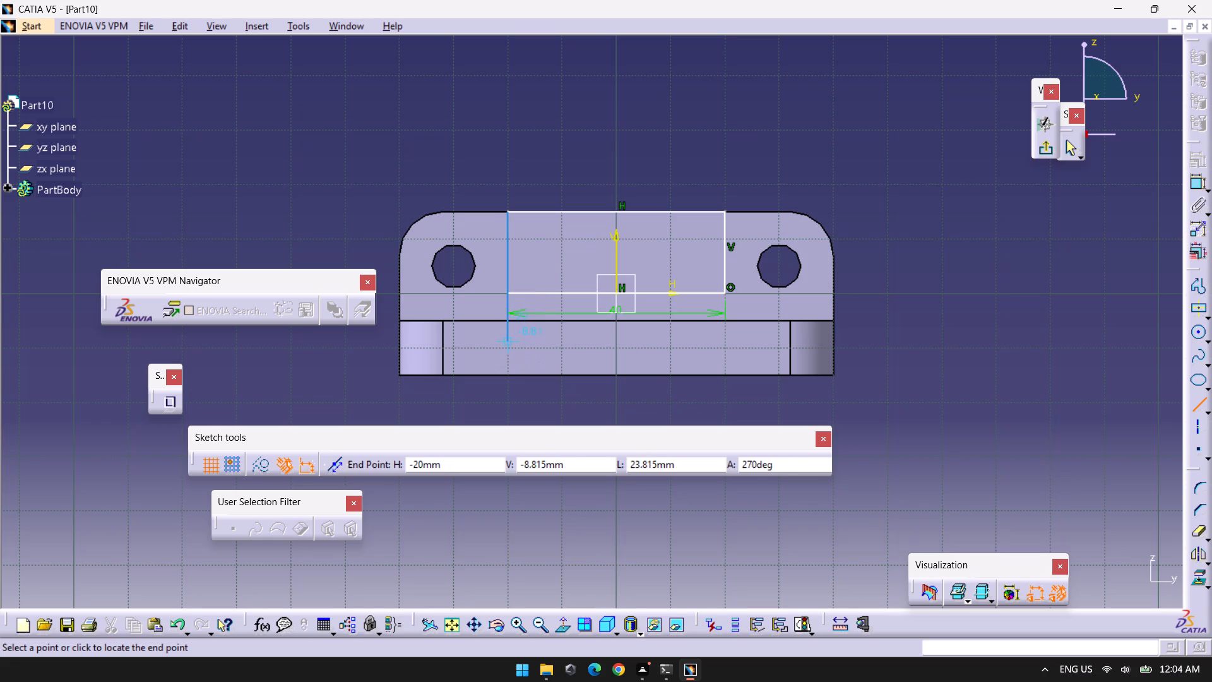
key(Tab)
key(Tab)
key(Tab)
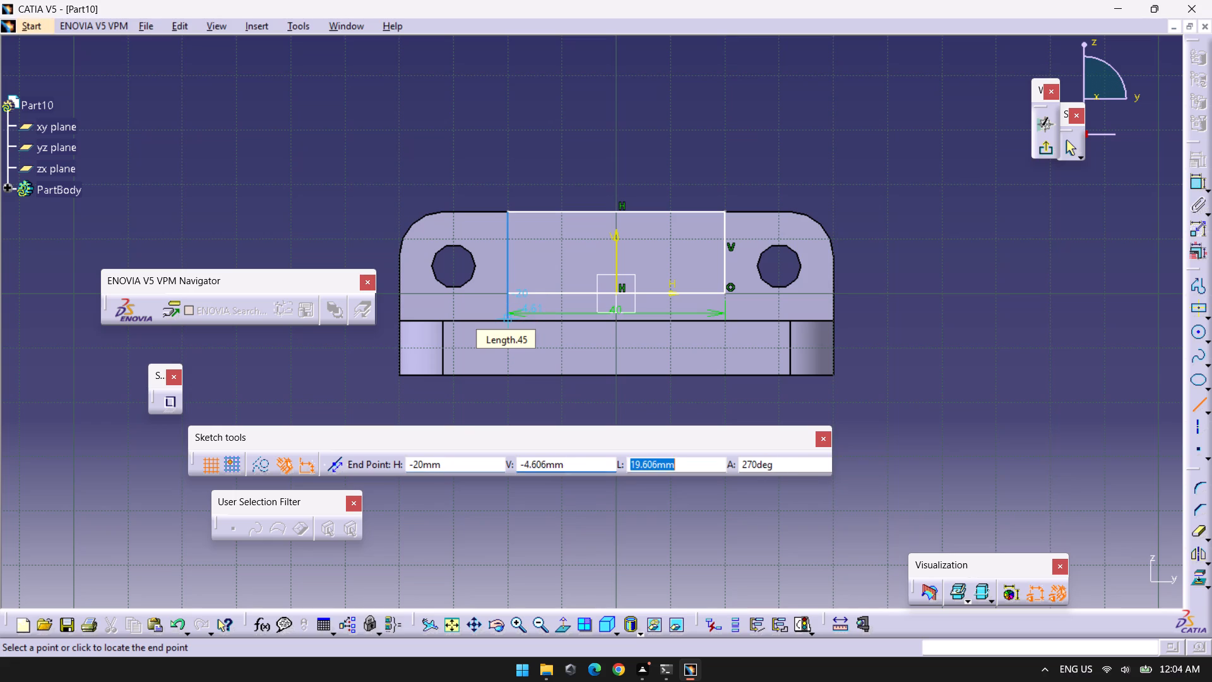
text(20)
key(Return)
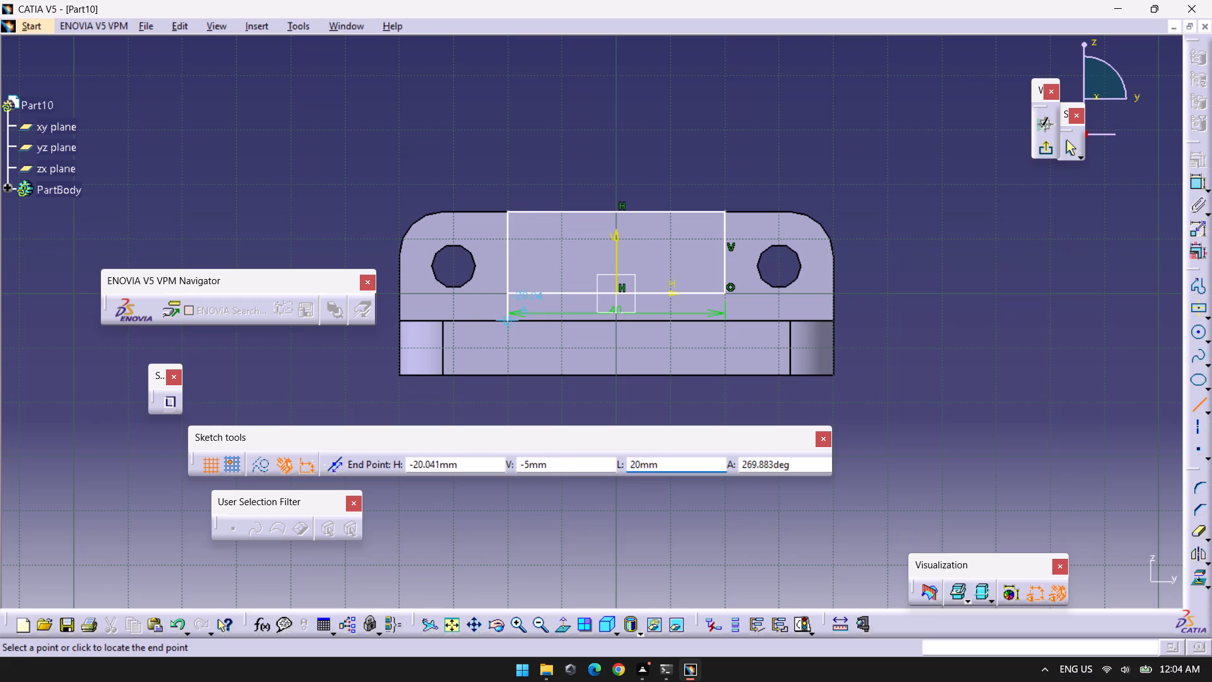
click(510, 319)
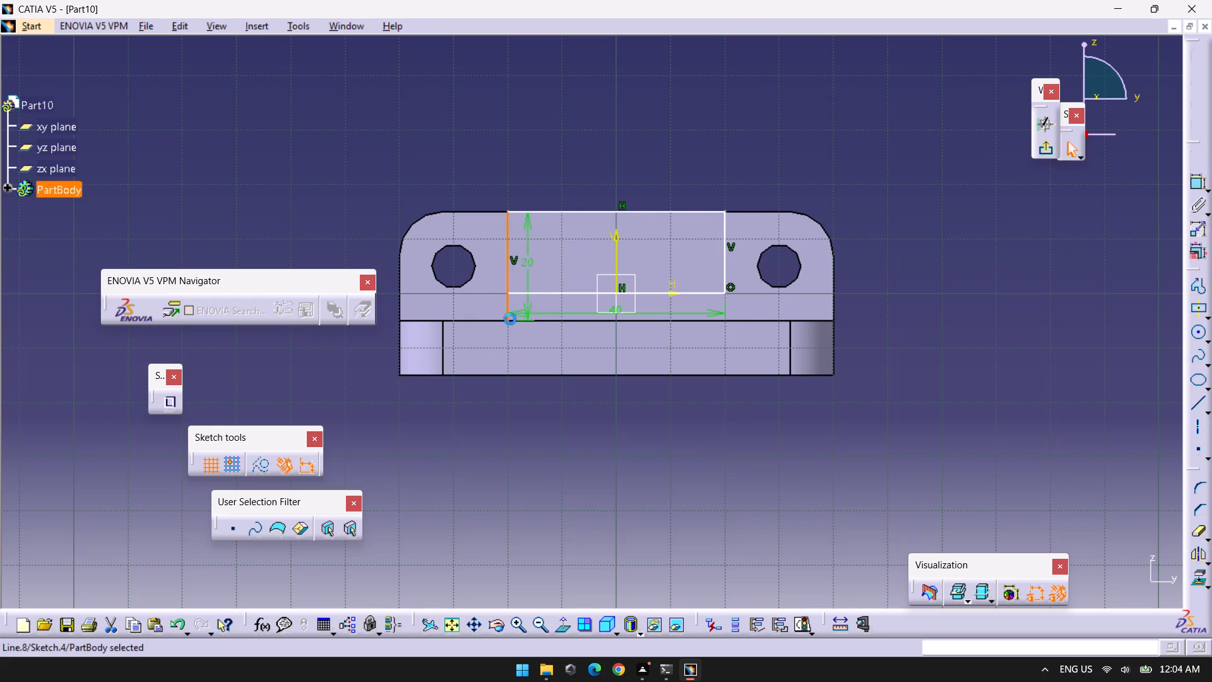
Delete the line on the horizontal axis and the 15 mm vertical side at the positive-y end.
click(586, 292)
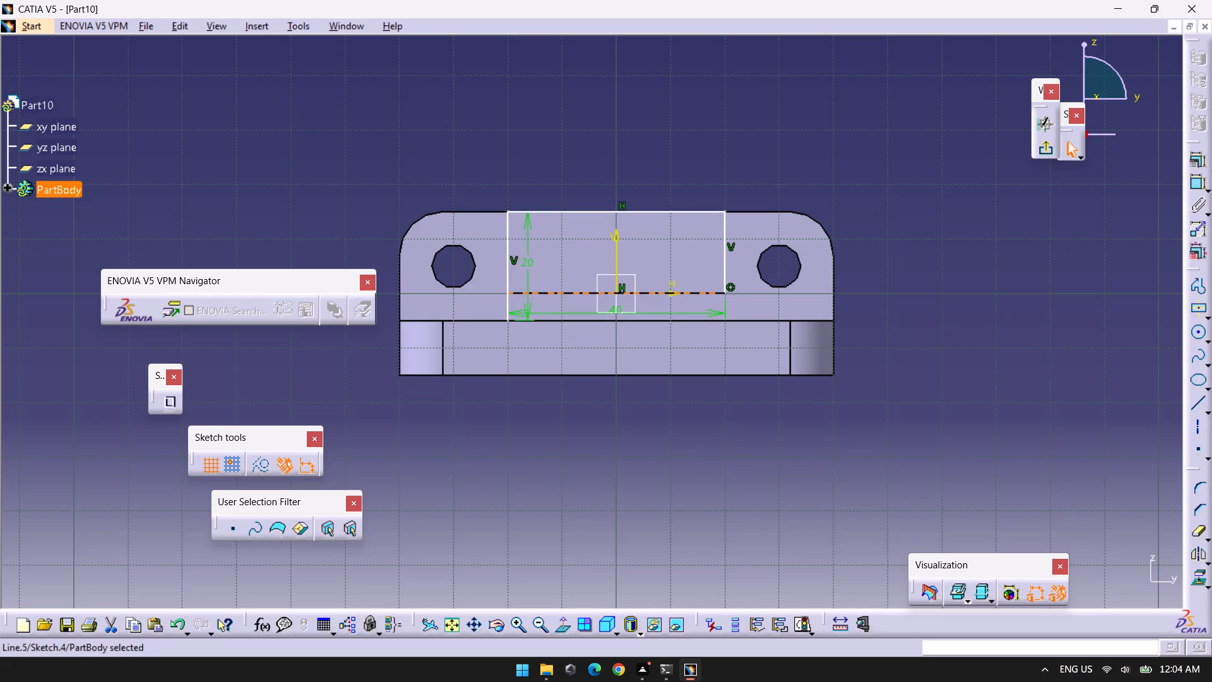
key(Delete)
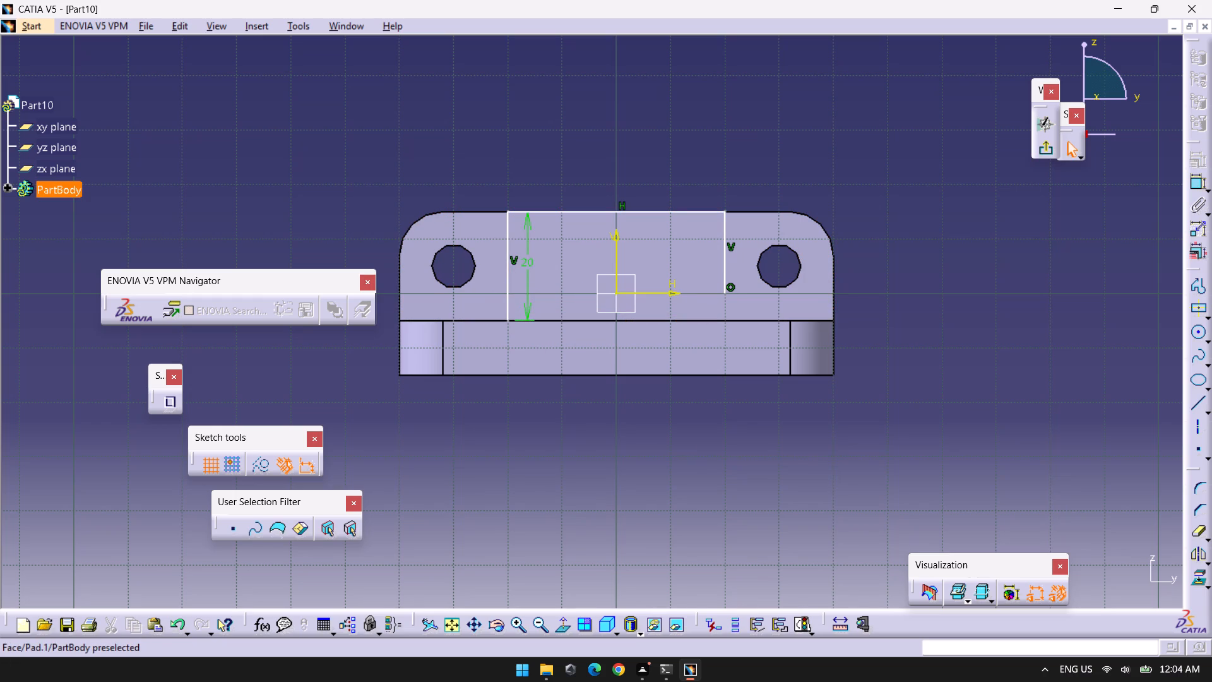
click(724, 233)
key(Delete)
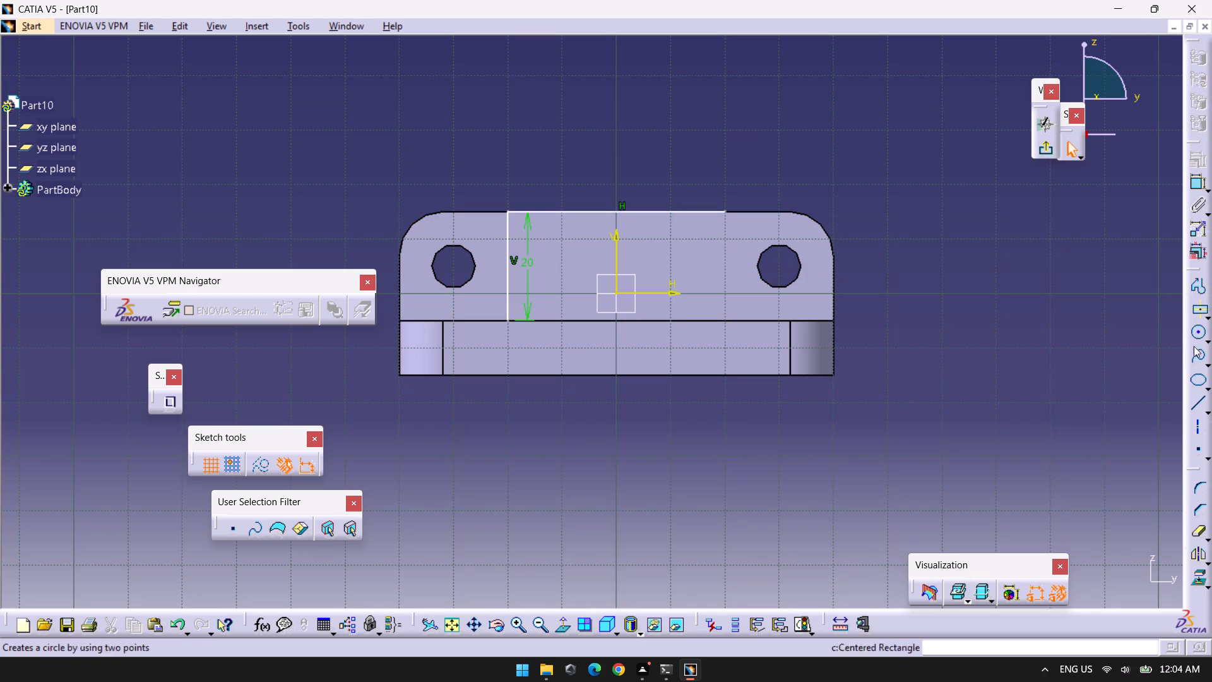
Close the rectangle with a profile 20 mm down from the top line's positive-y end and 40 mm across in negative y.
click(1199, 402)
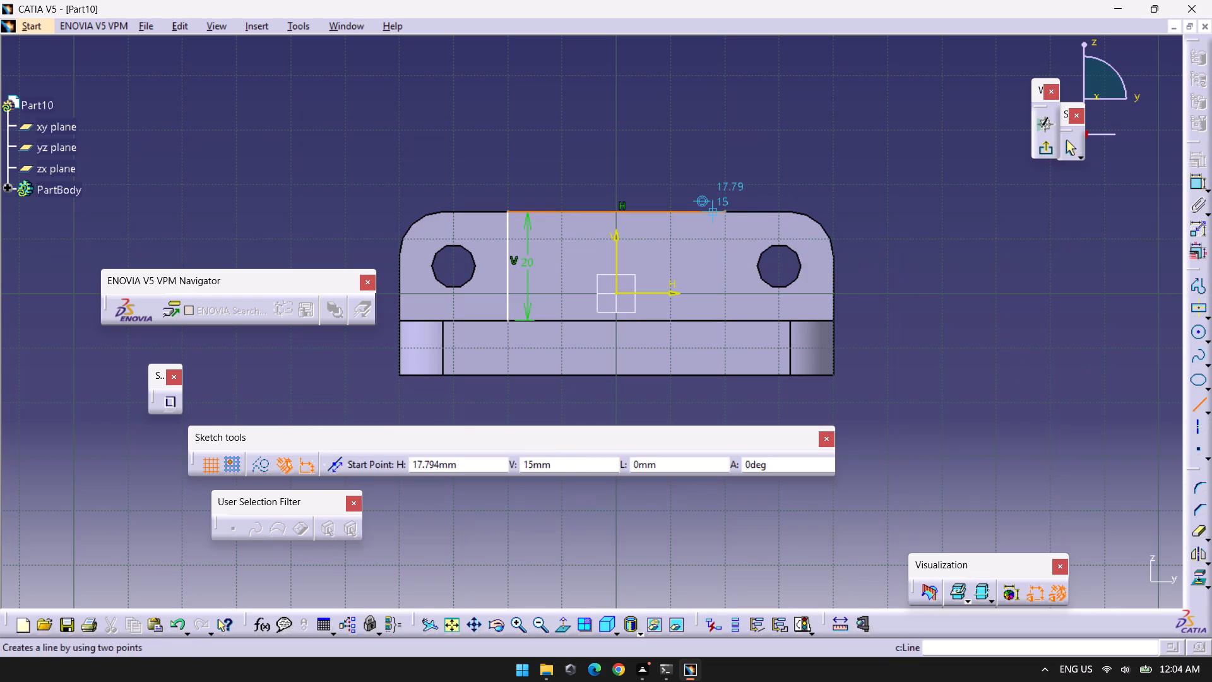
click(1191, 287)
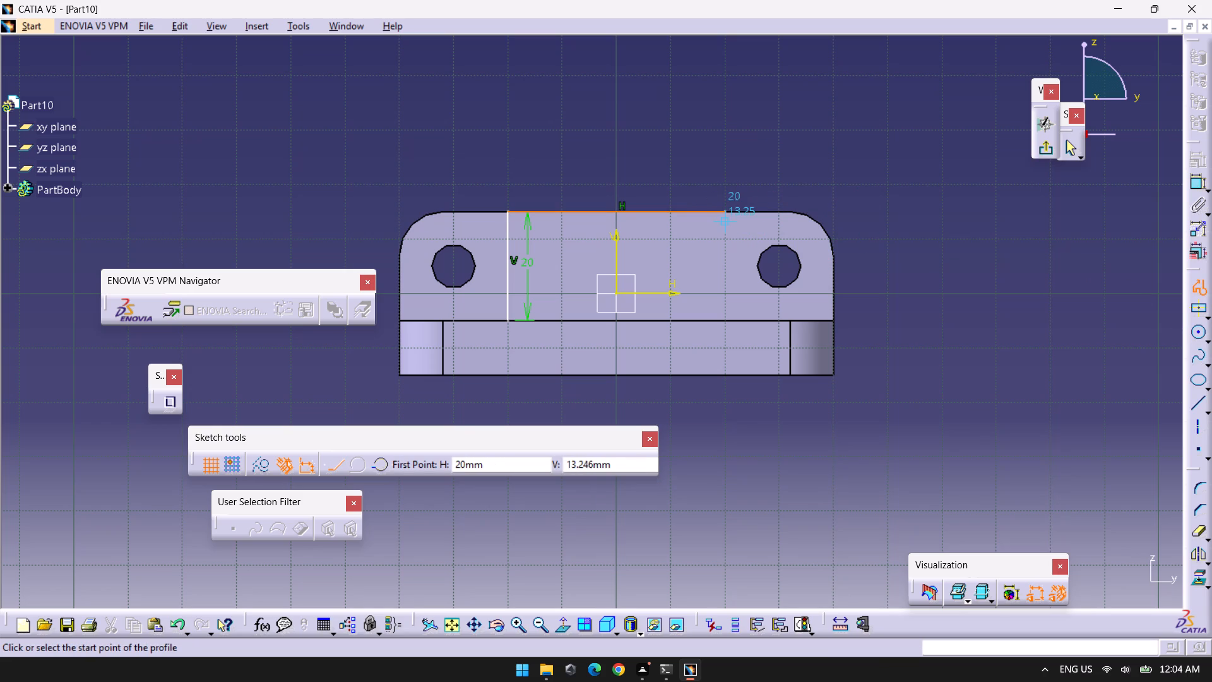
click(723, 209)
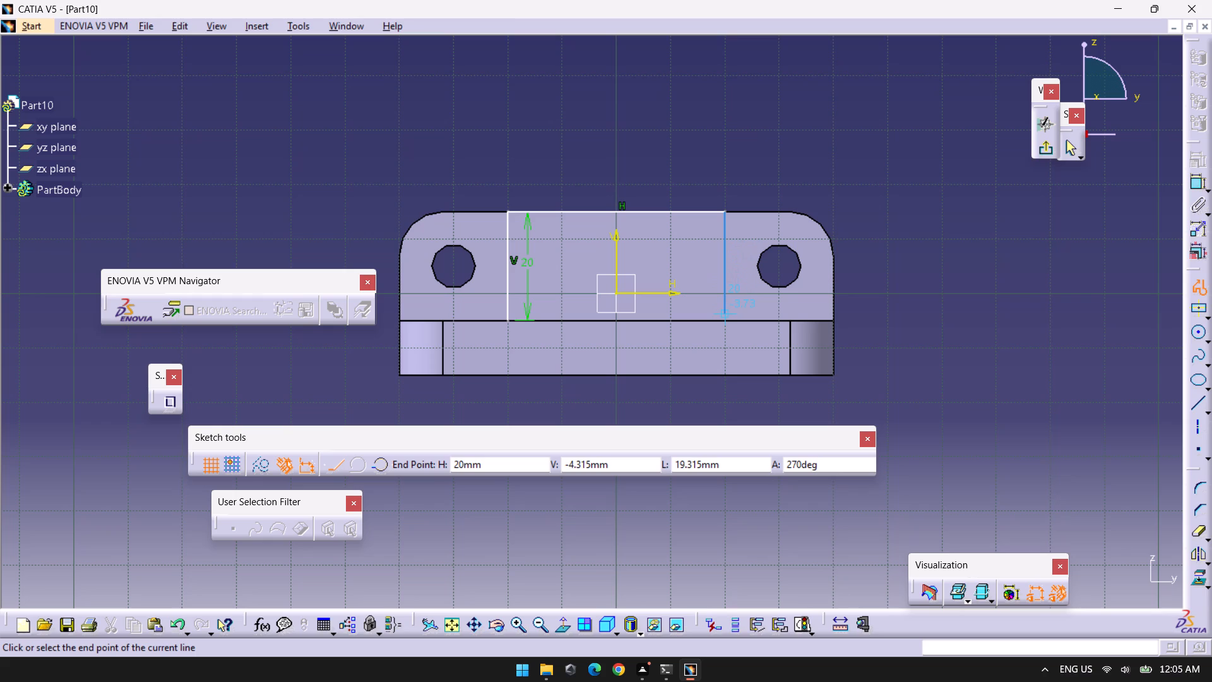
key(Tab)
key(Tab)
key(Tab)
text(20)
key(Return)
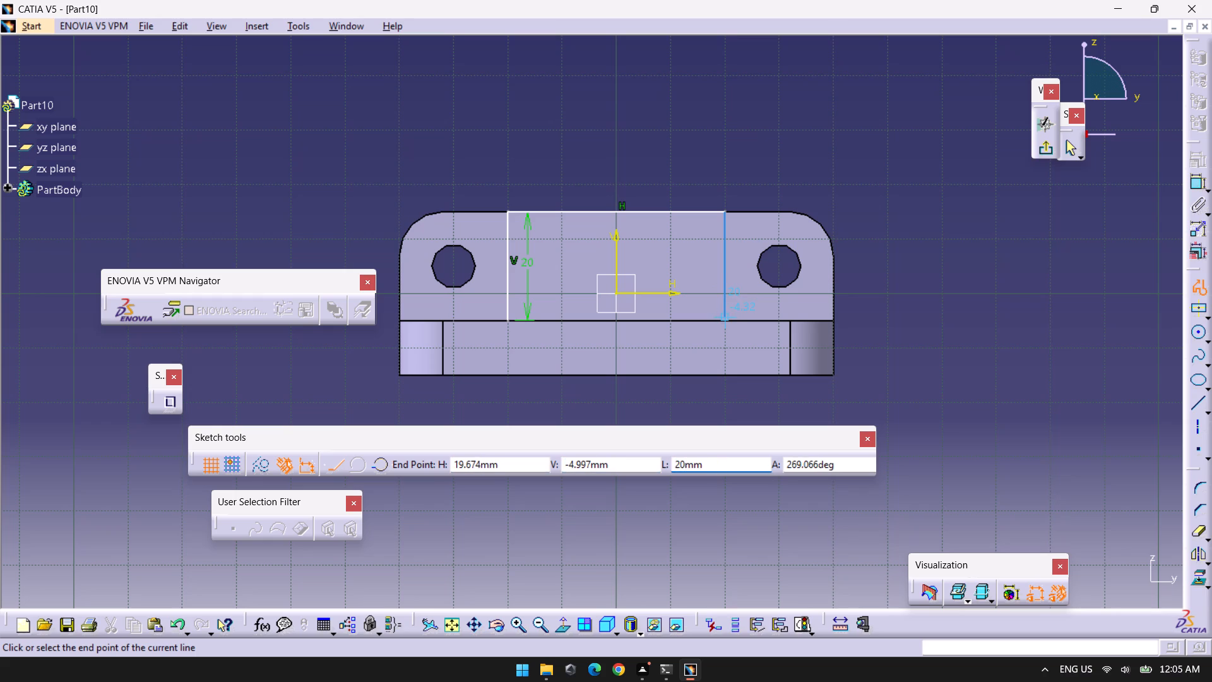
click(729, 316)
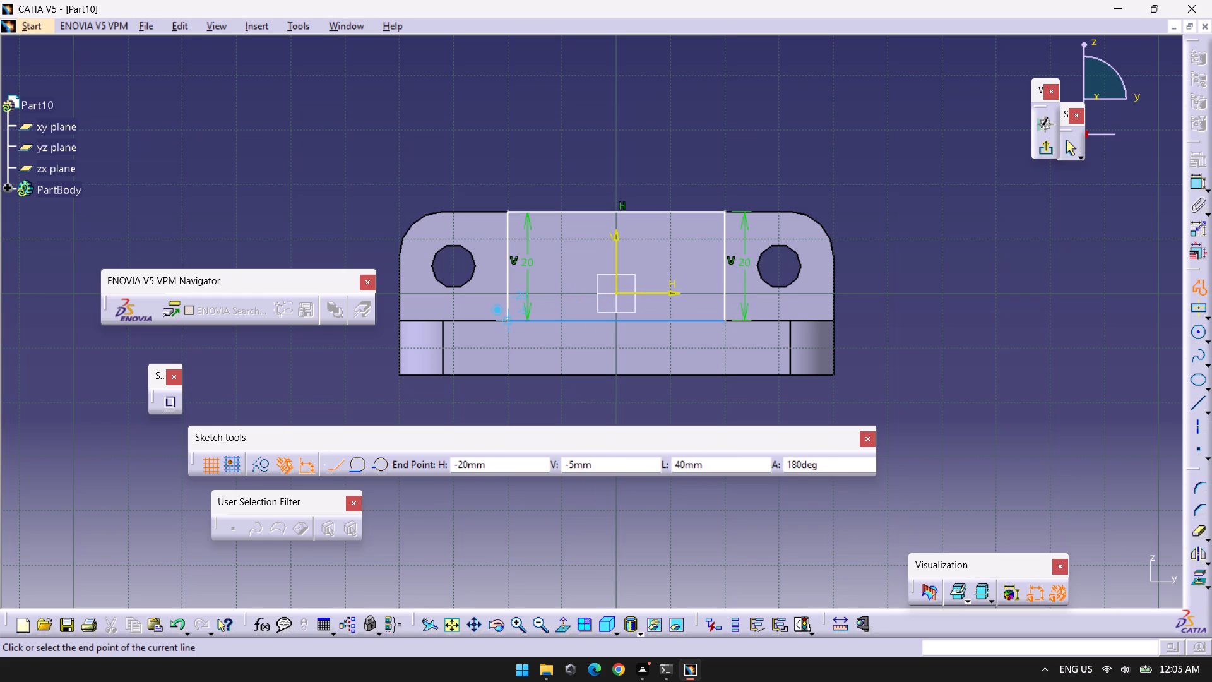
click(505, 320)
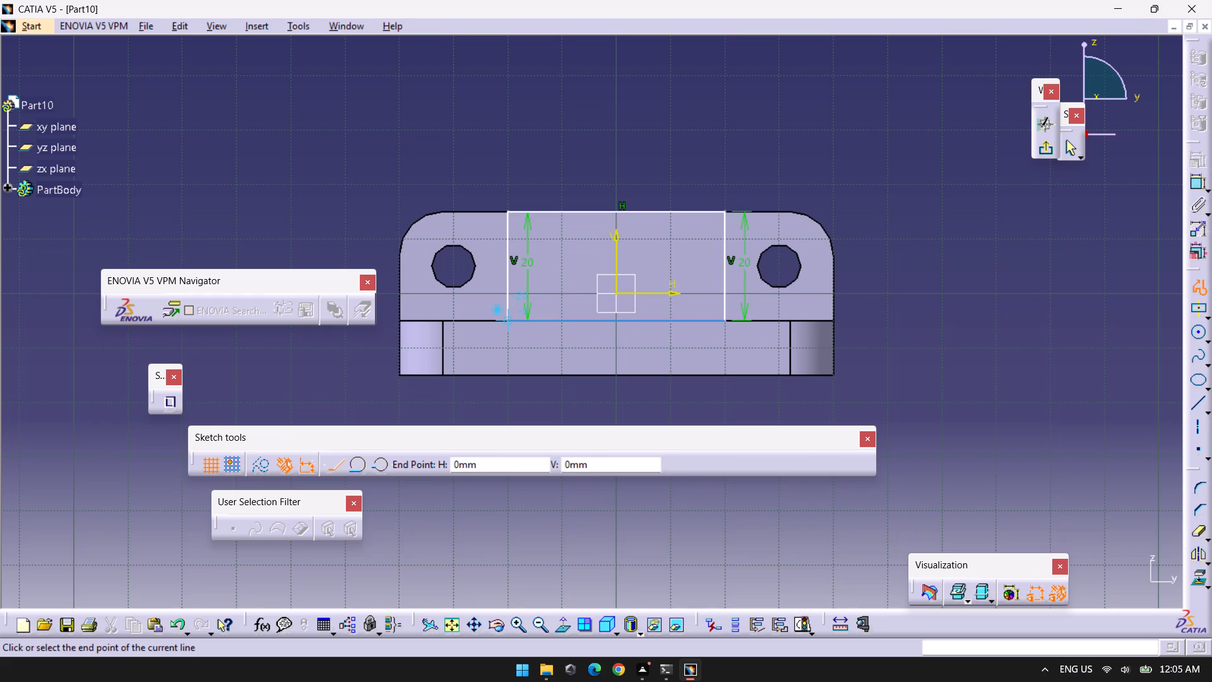
key(Escape)
key(Escape)
key(Escape)
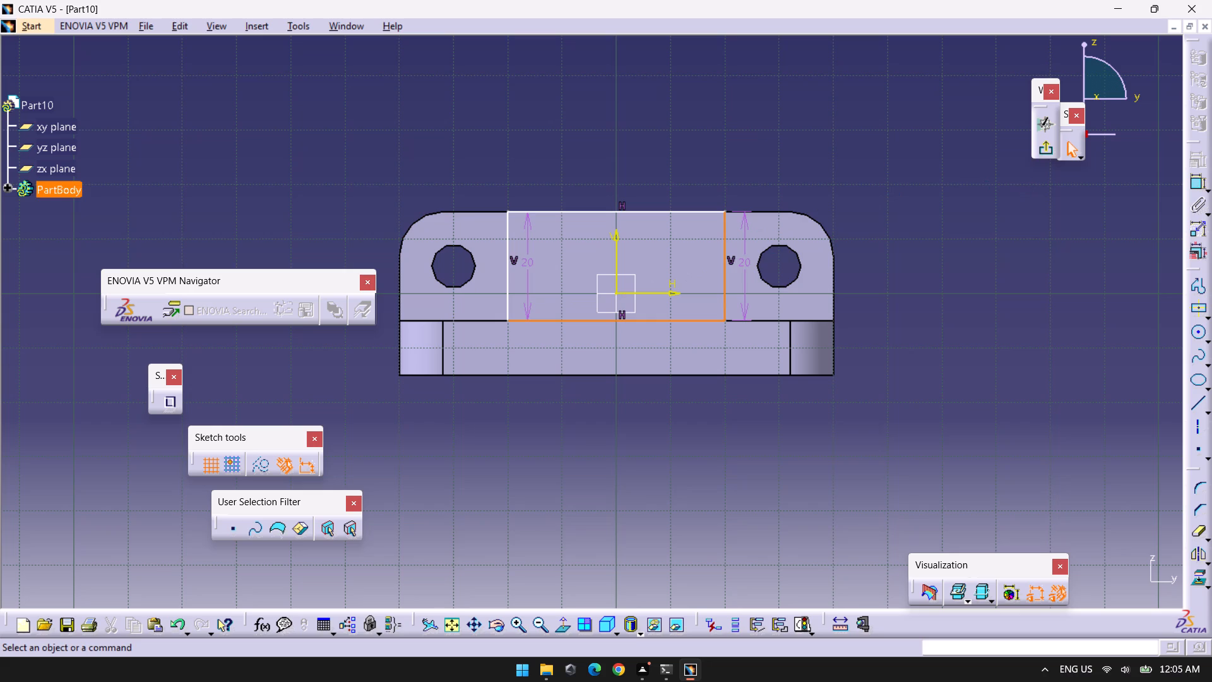
Delete the 20 mm length dimension on the rectangle's positive-y side and exit the sketch.
click(744, 265)
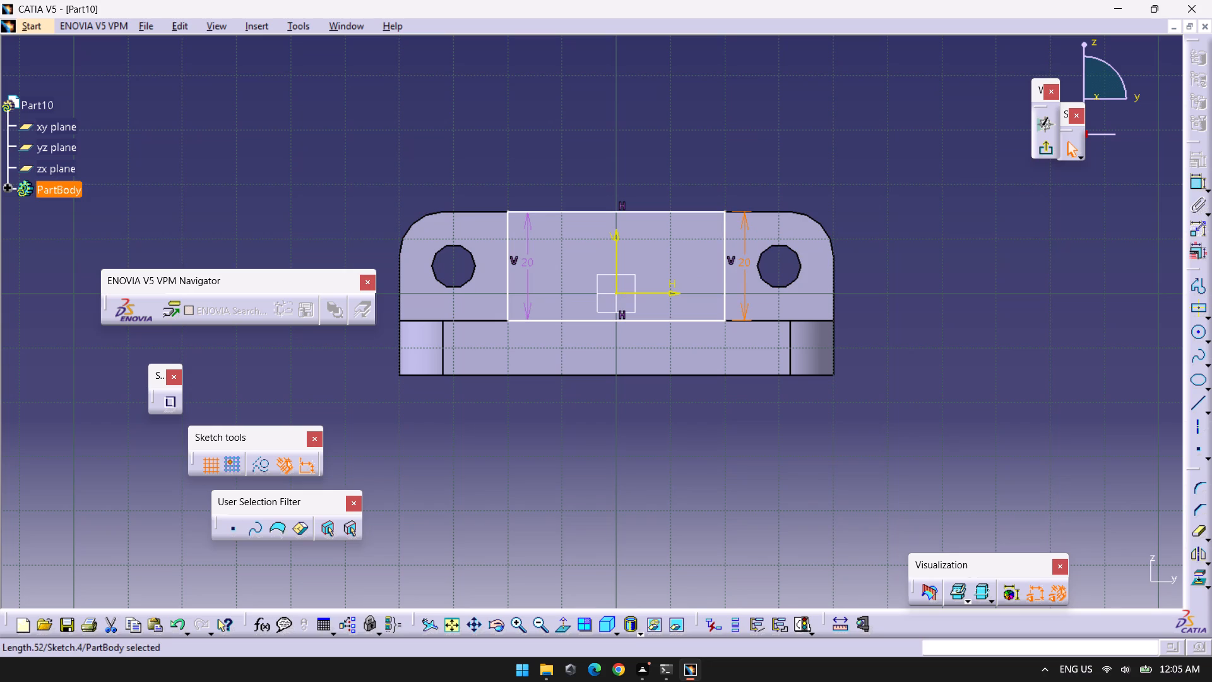
key(Delete)
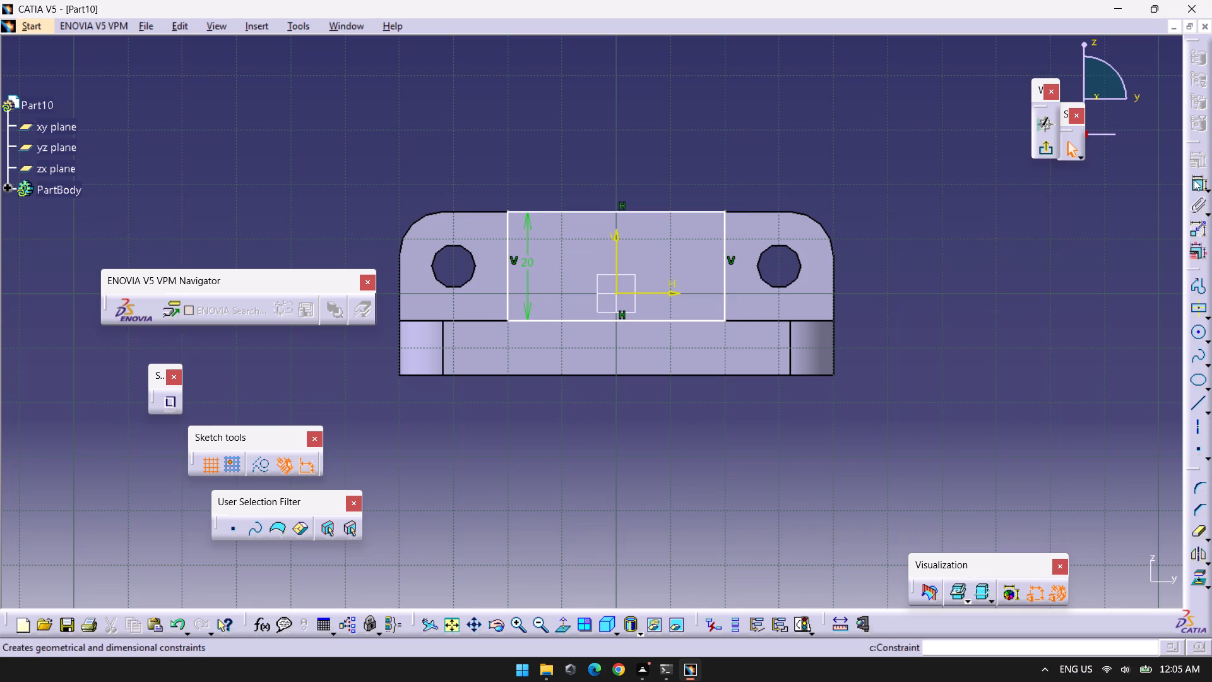
click(1049, 151)
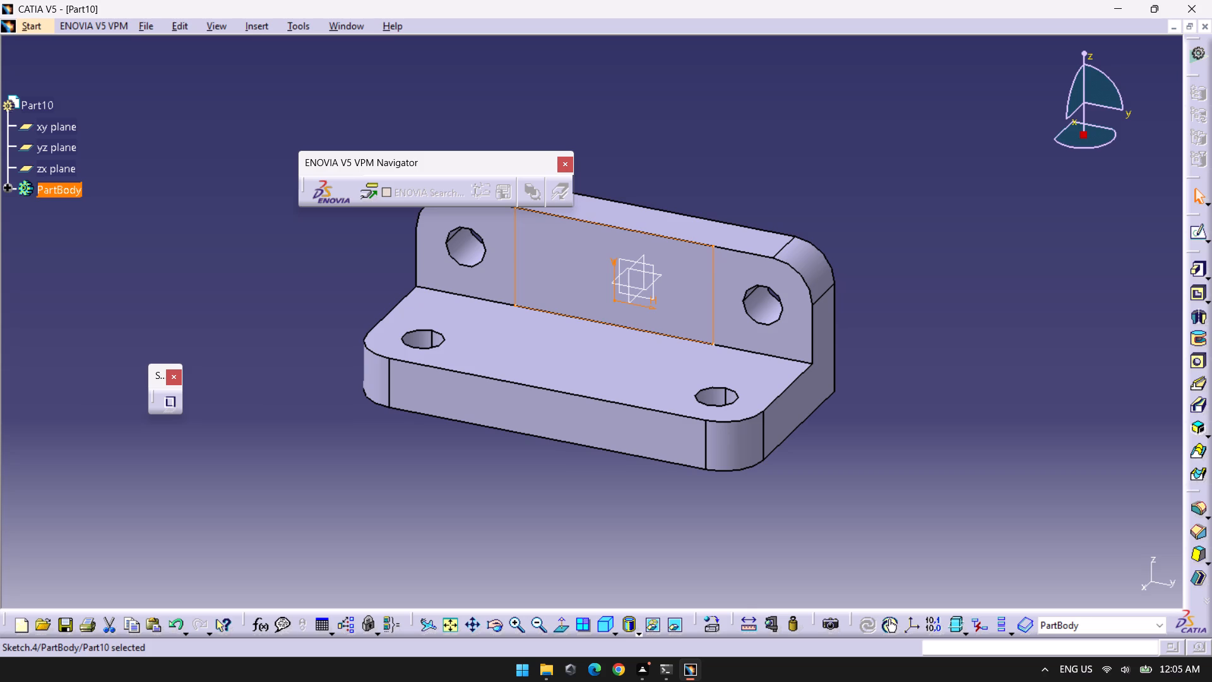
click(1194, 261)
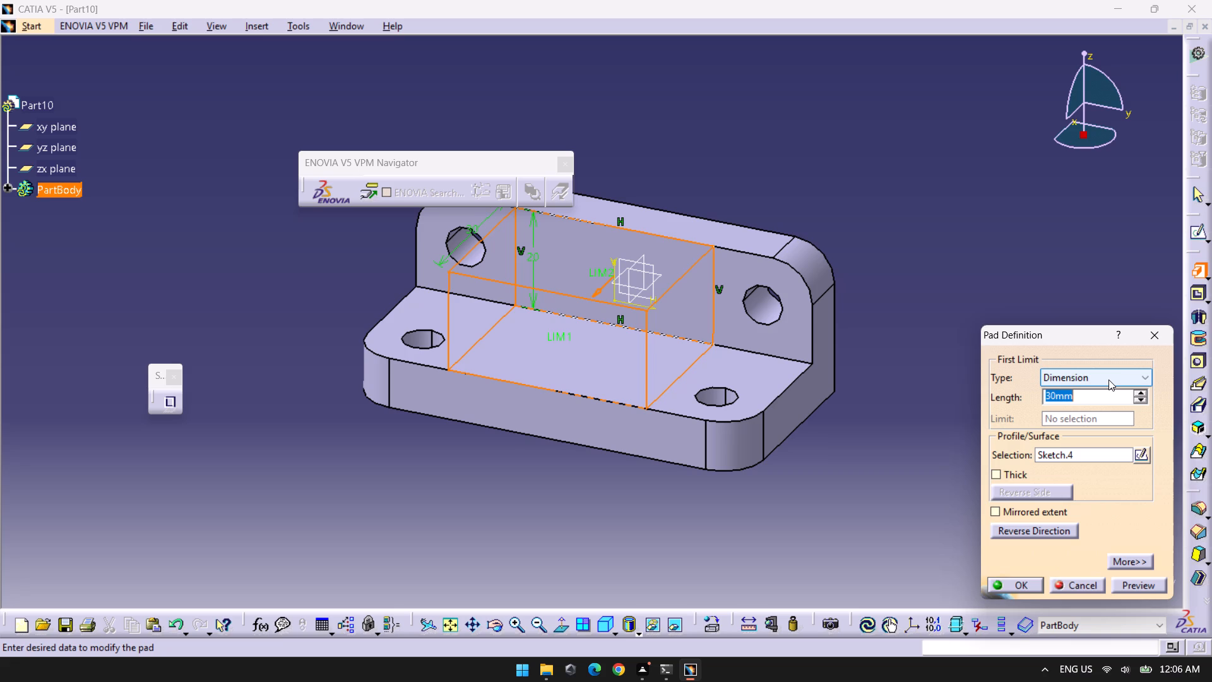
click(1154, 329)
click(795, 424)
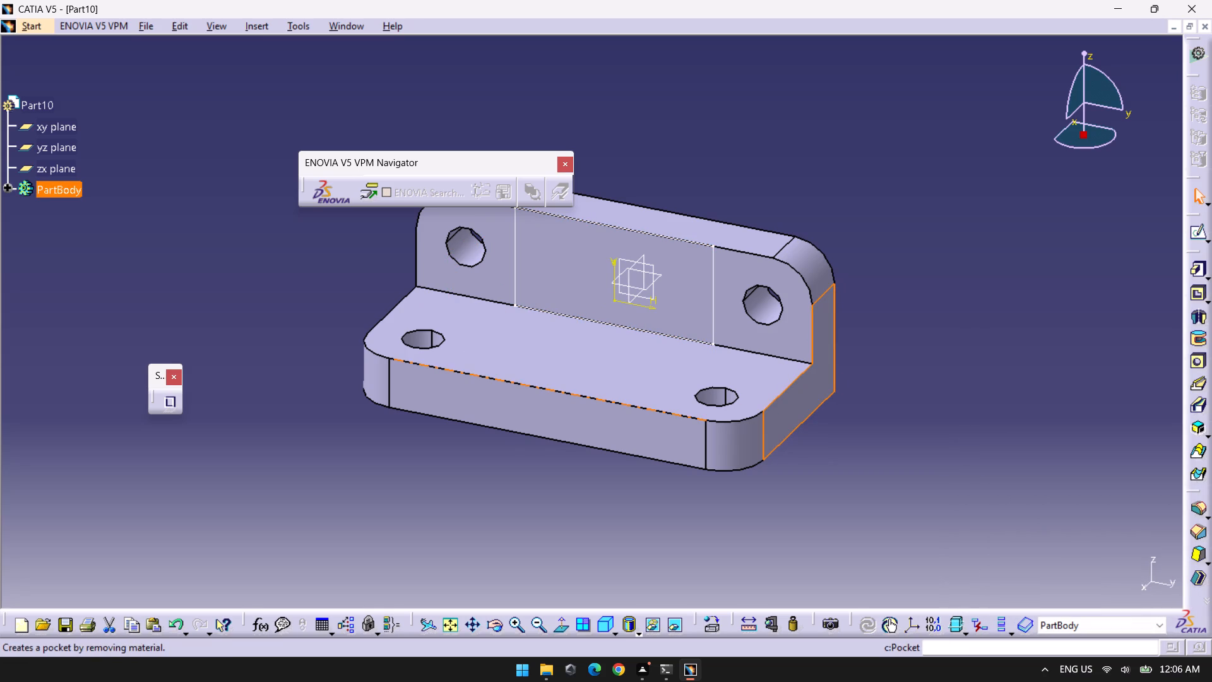
Check the sketch and extrusion settings of the base pad Pad.2 without changing them.
click(11, 189)
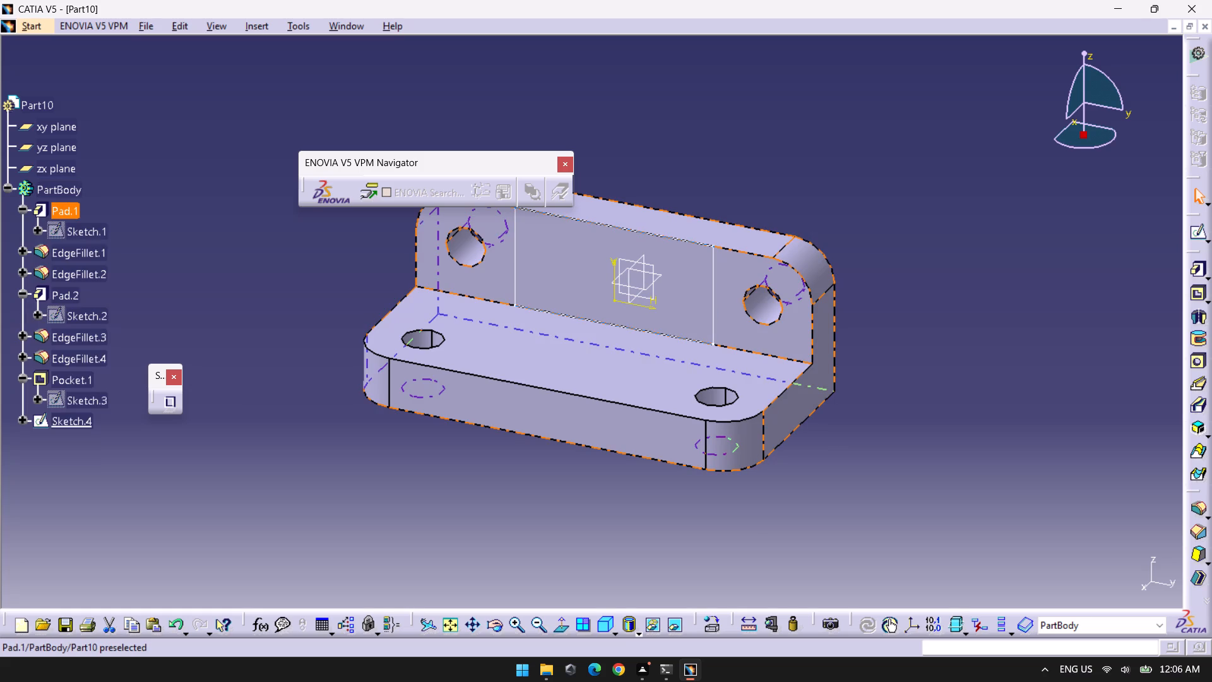
click(65, 291)
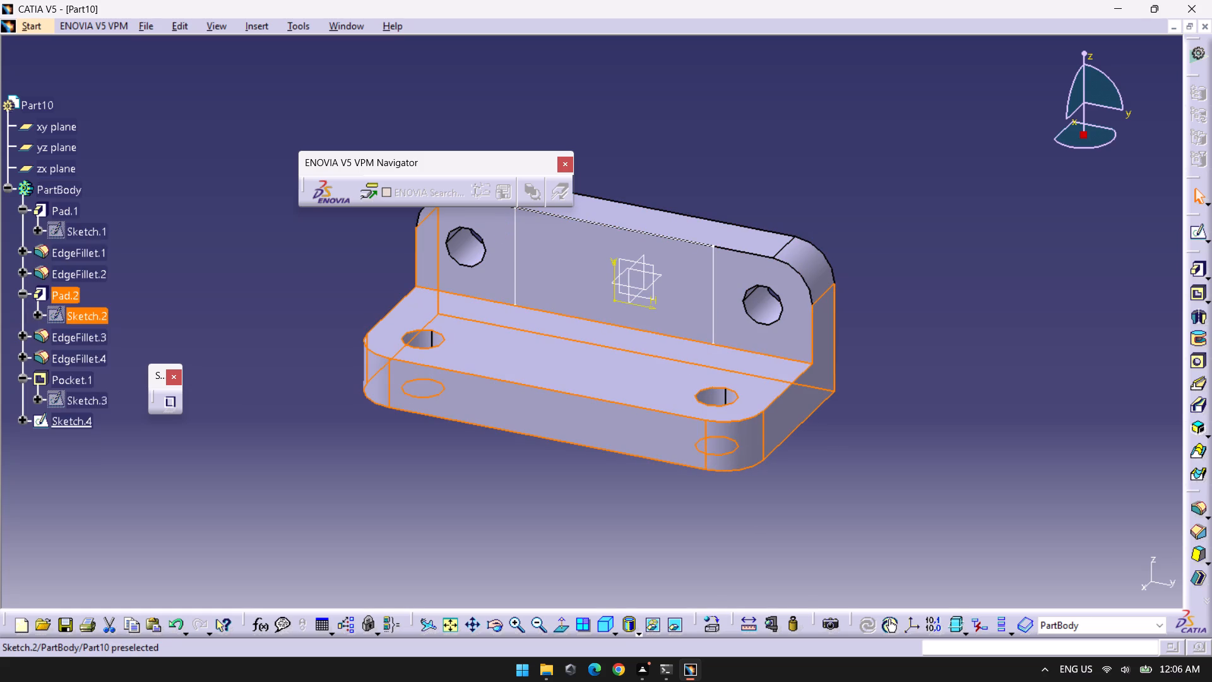
click(80, 312)
double_click(80, 312)
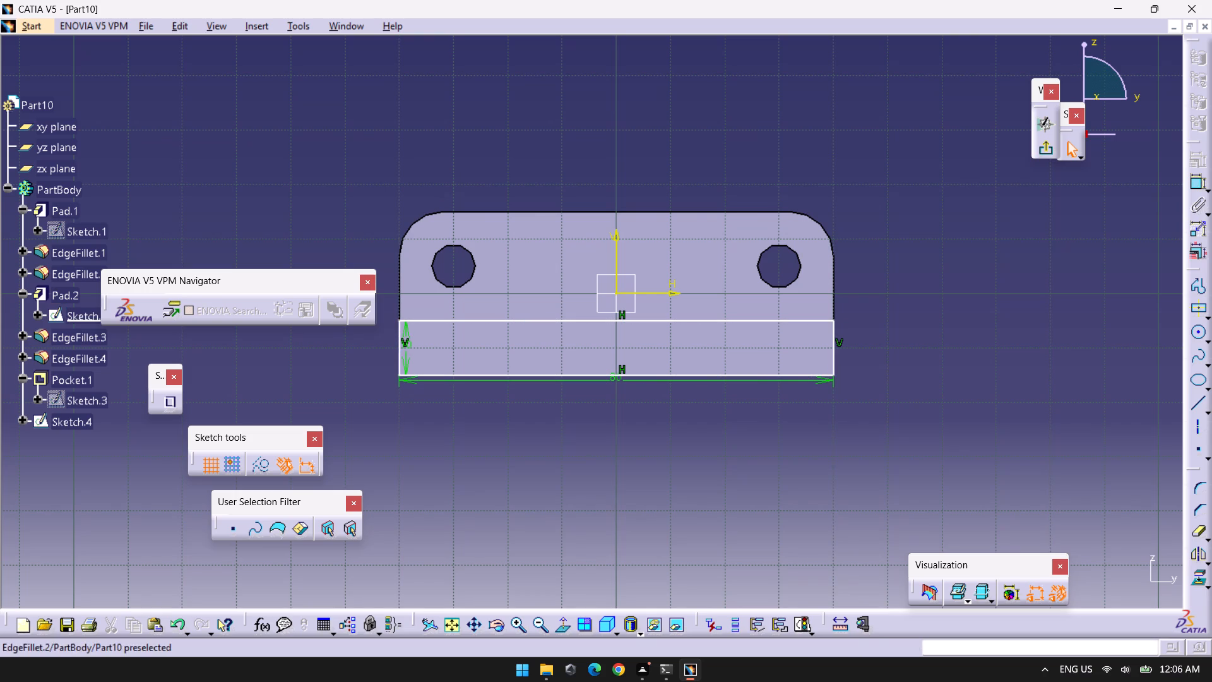
double_click(53, 298)
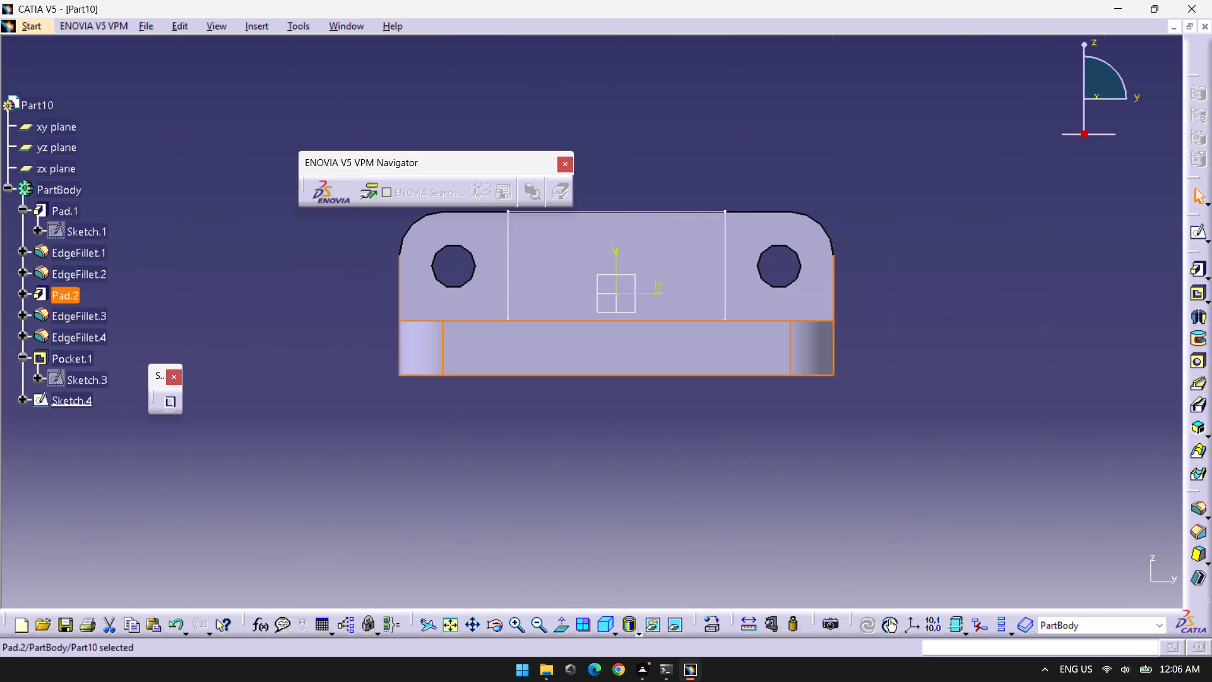
double_click(54, 298)
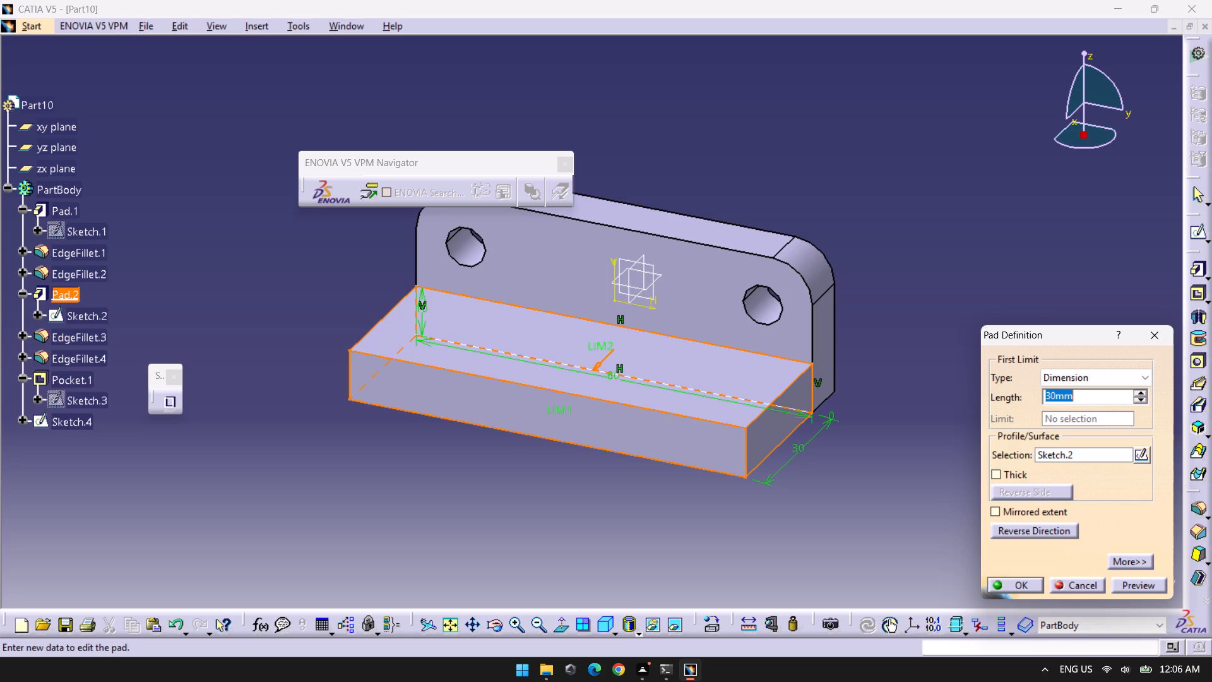
click(1164, 337)
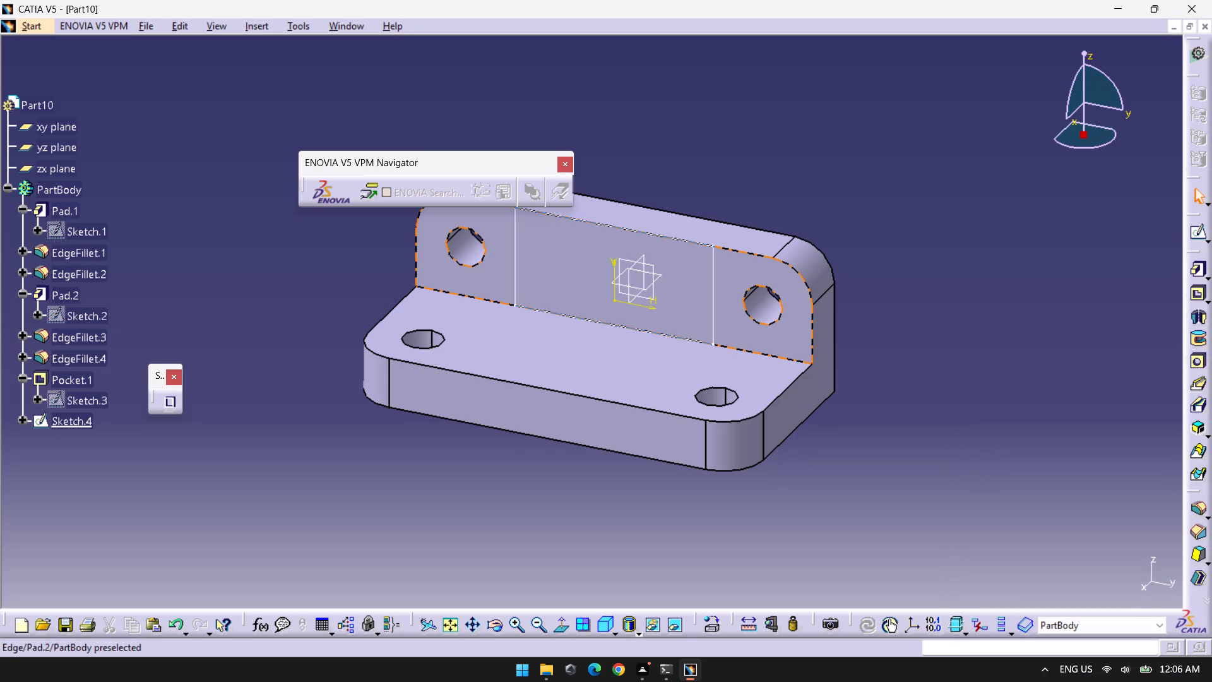
Extrude the 40 × 20 mm rectangle sketch on the upright wall into a block 25 mm deep.
double_click(80, 426)
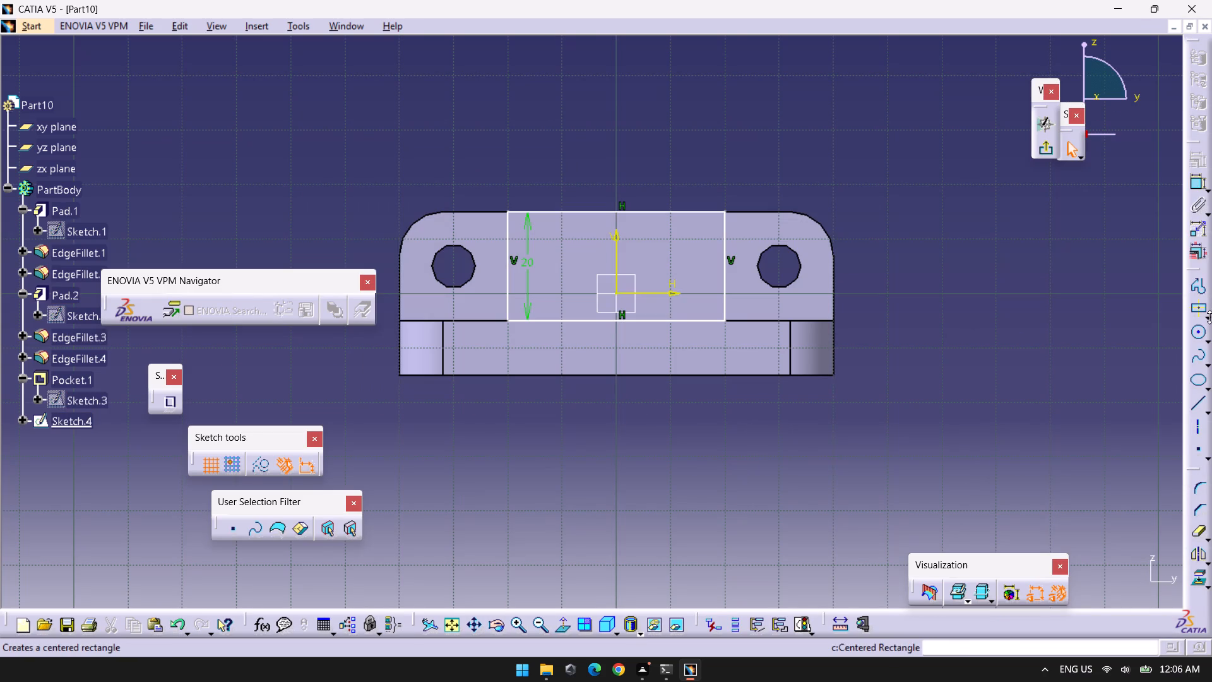
click(1047, 143)
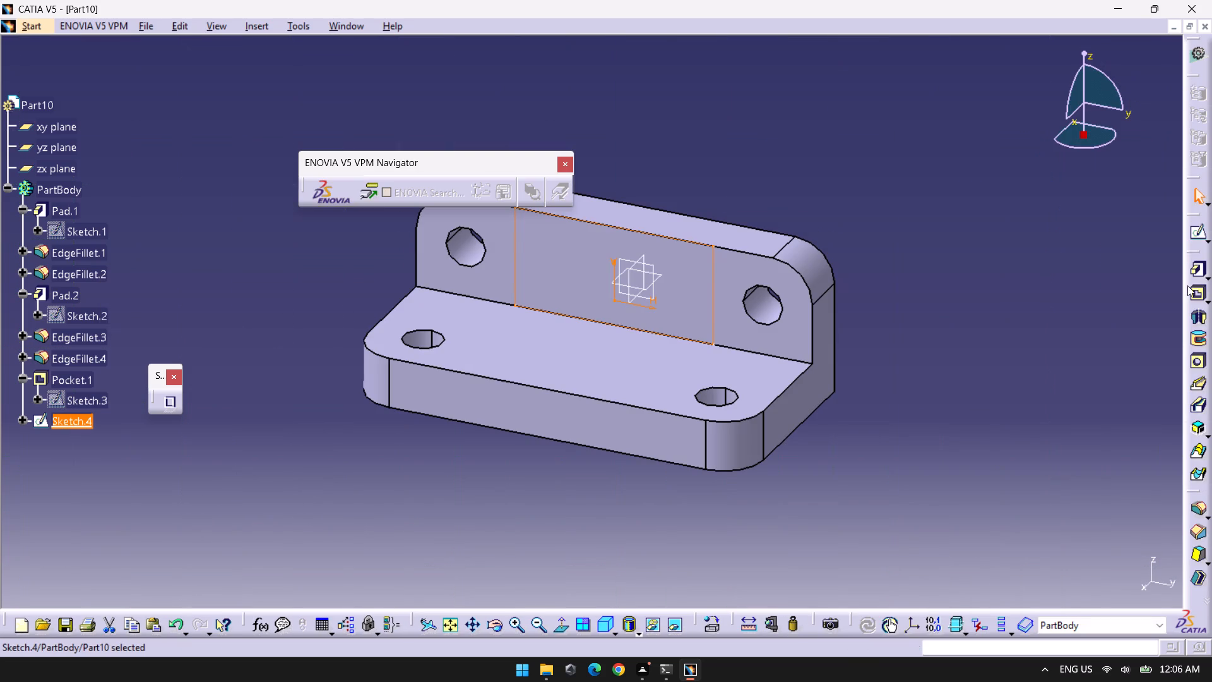
click(1194, 260)
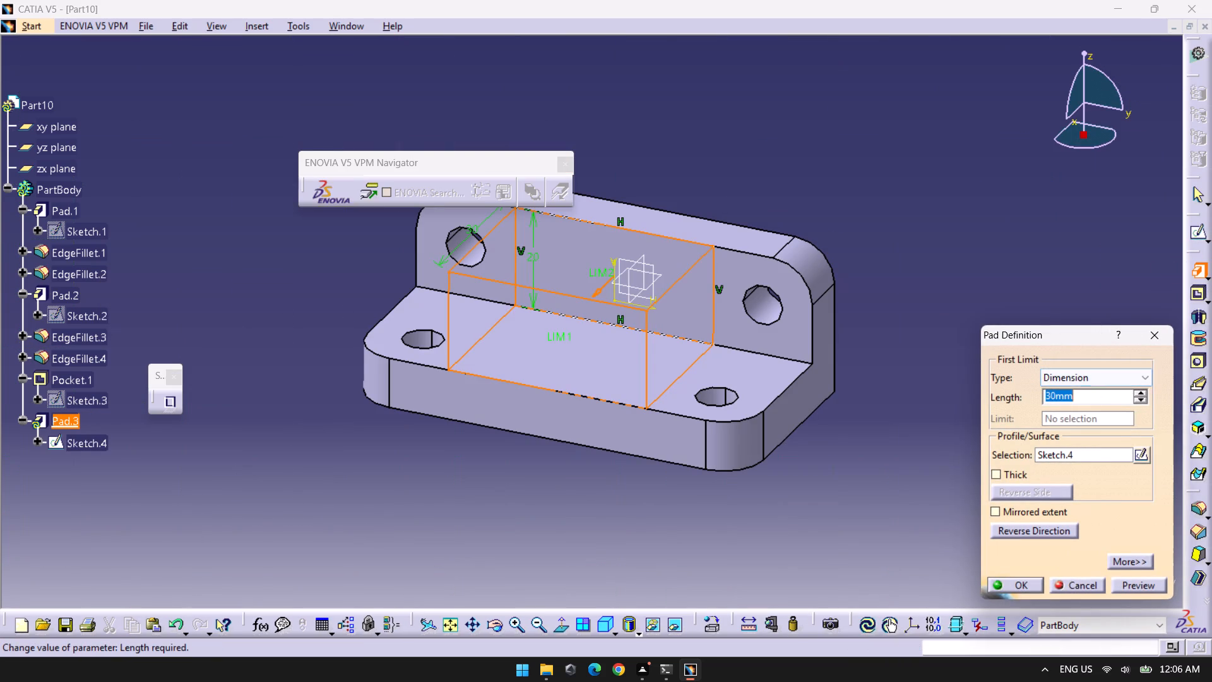
text(25)
key(Return)
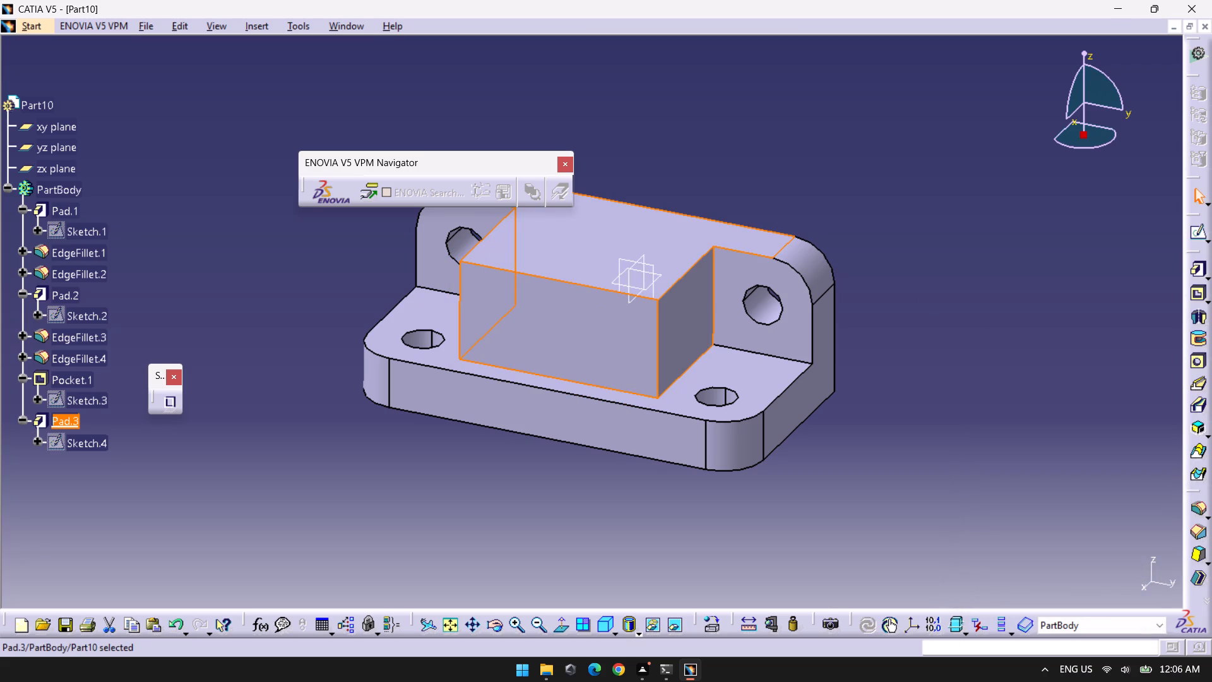
click(934, 302)
click(1016, 285)
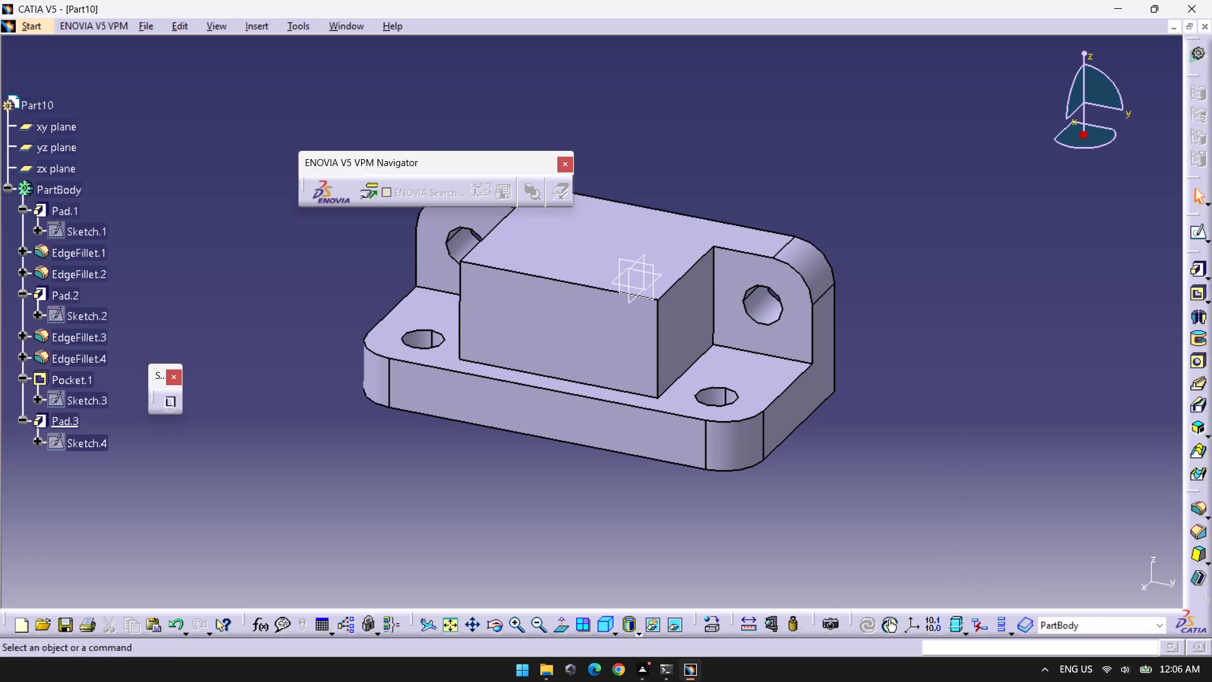
Start a sketch on the new block's front face, opposite the upright wall.
click(598, 332)
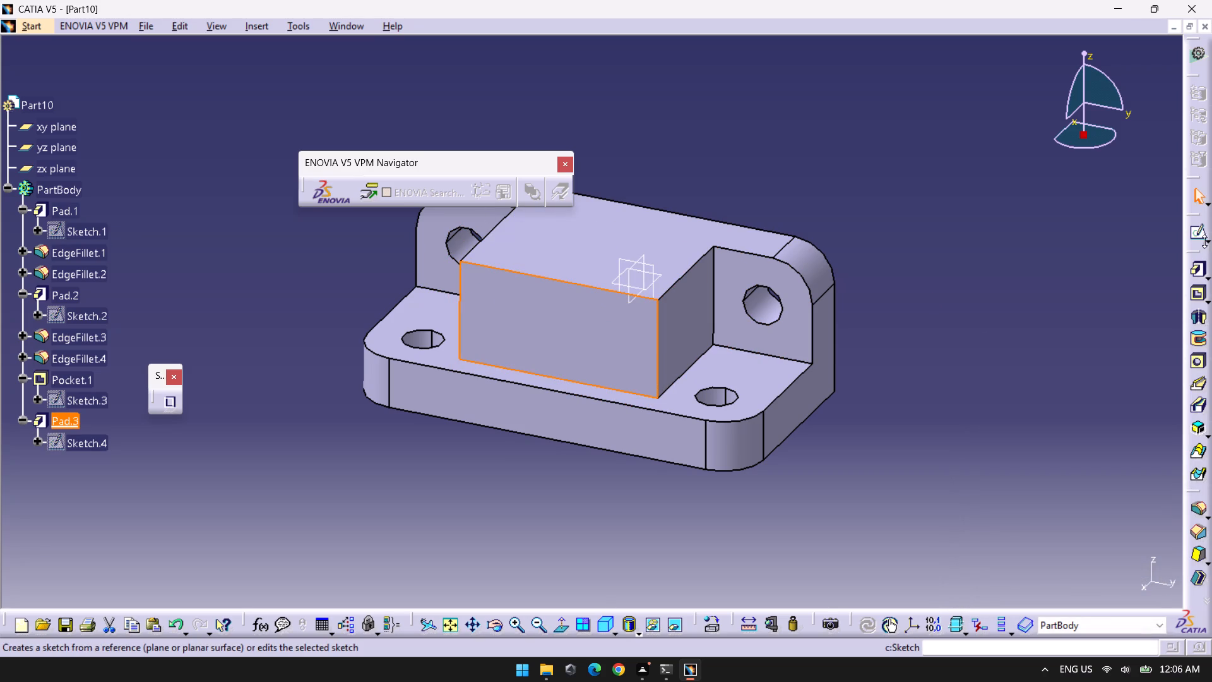
click(1200, 236)
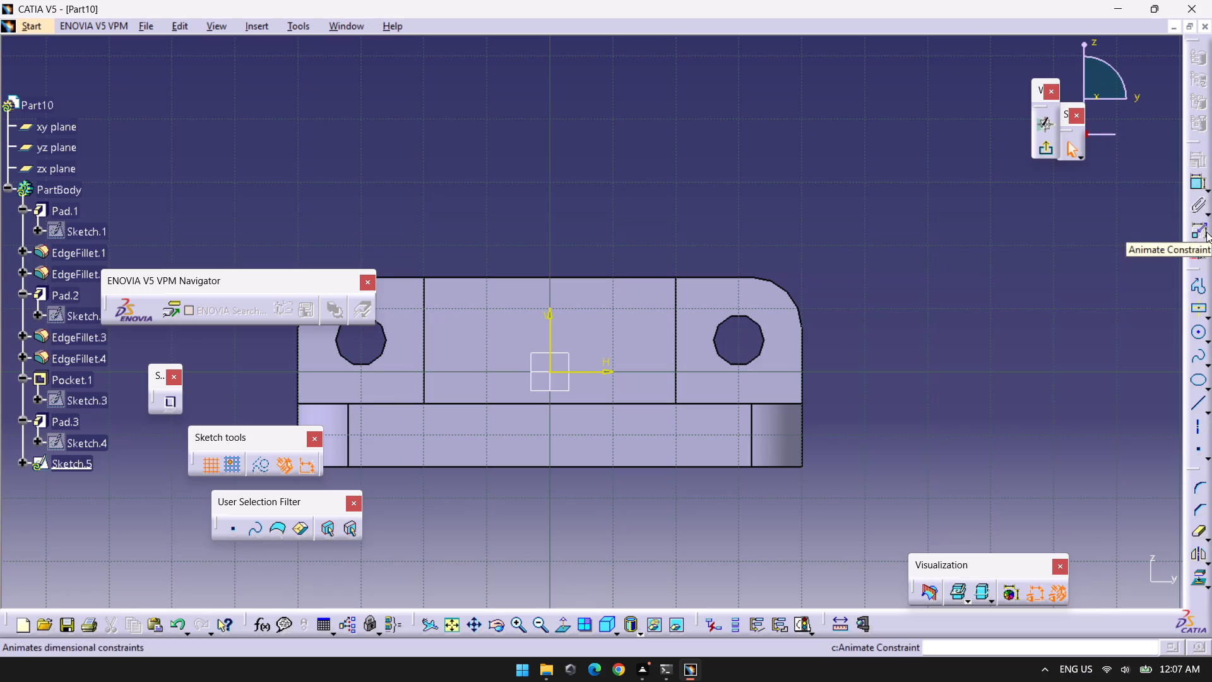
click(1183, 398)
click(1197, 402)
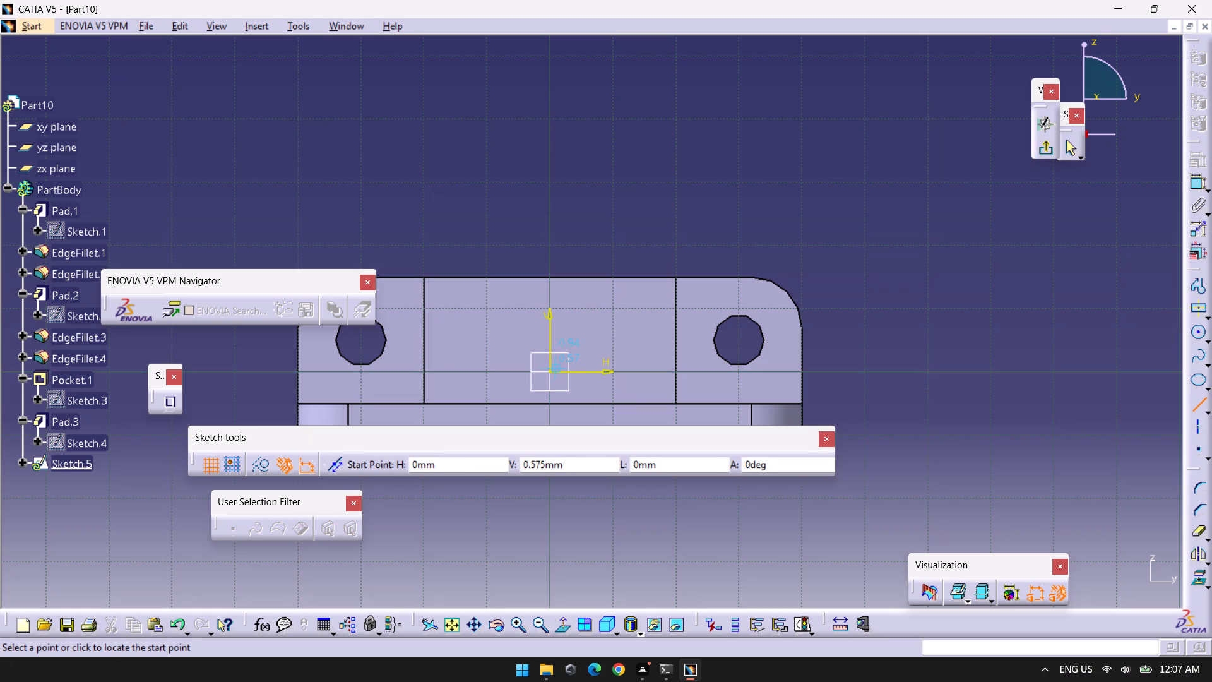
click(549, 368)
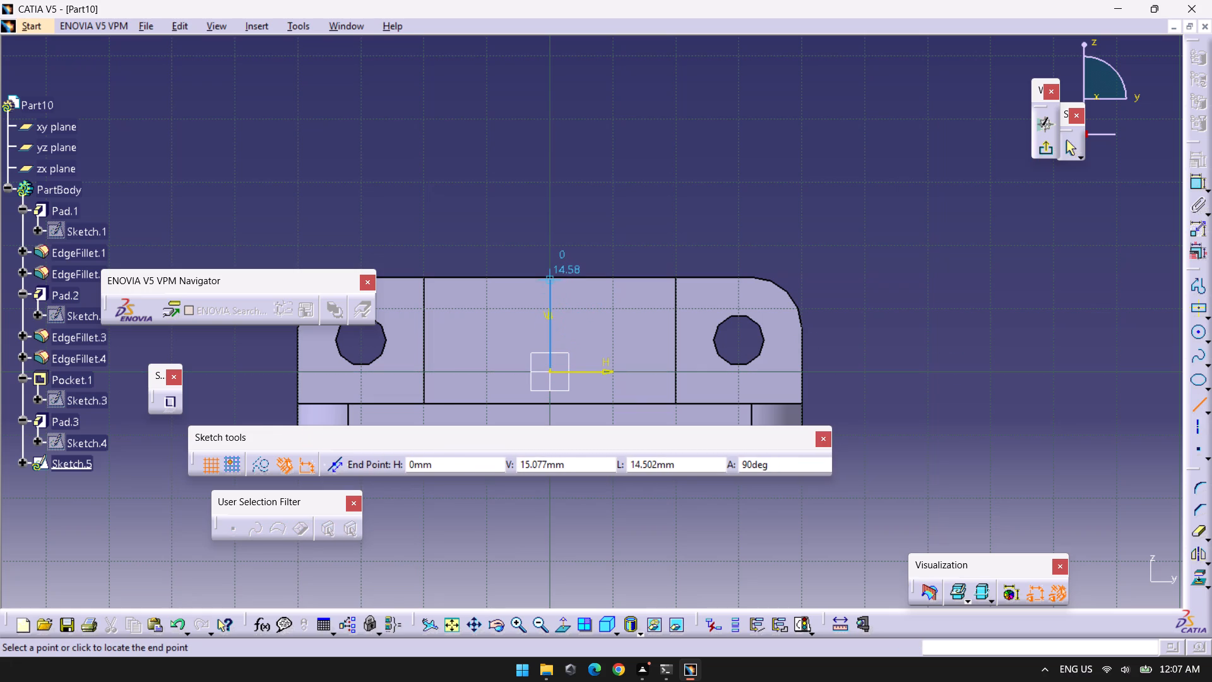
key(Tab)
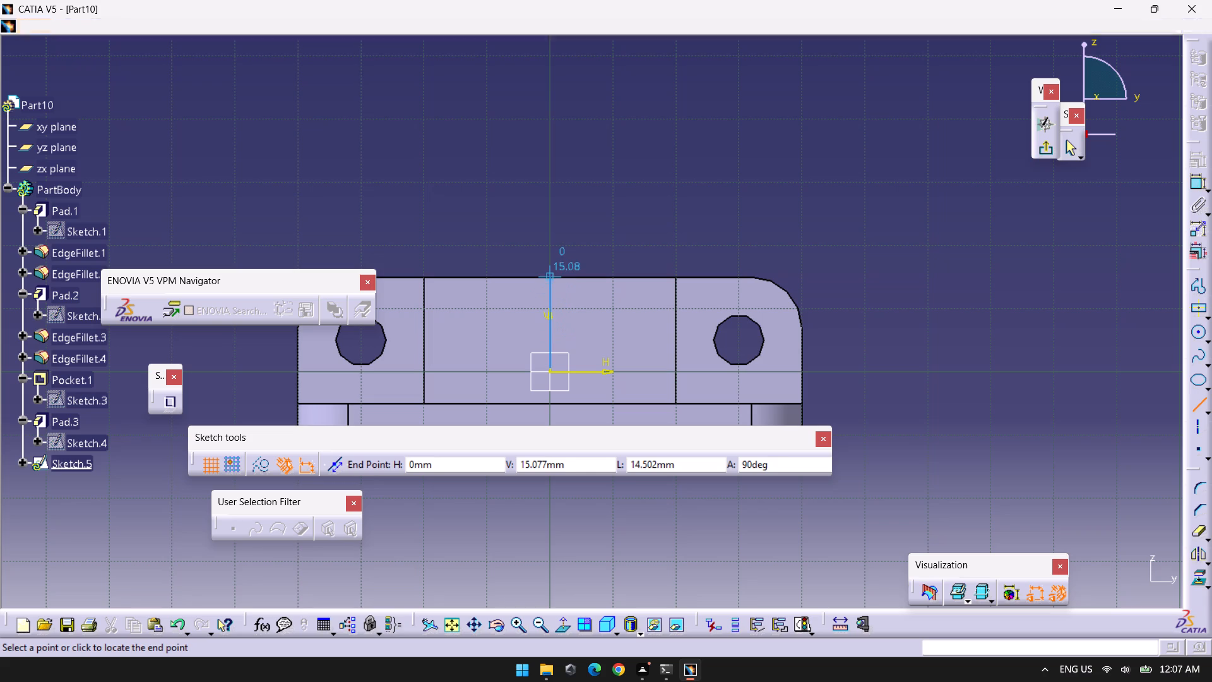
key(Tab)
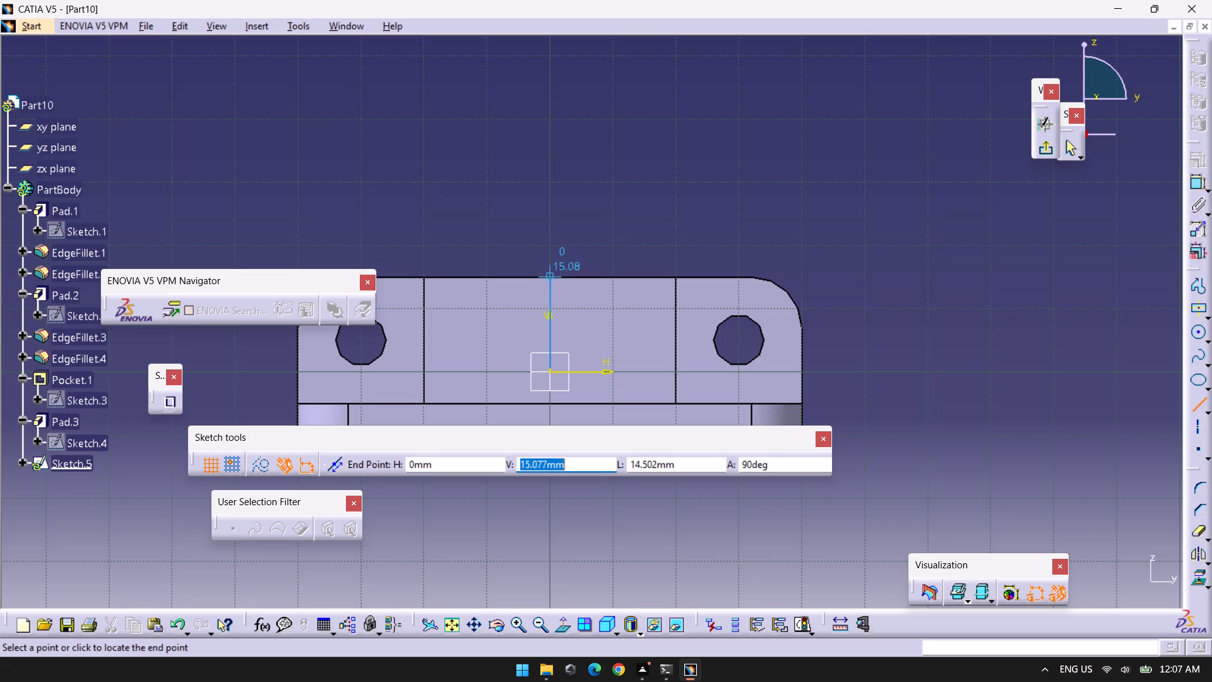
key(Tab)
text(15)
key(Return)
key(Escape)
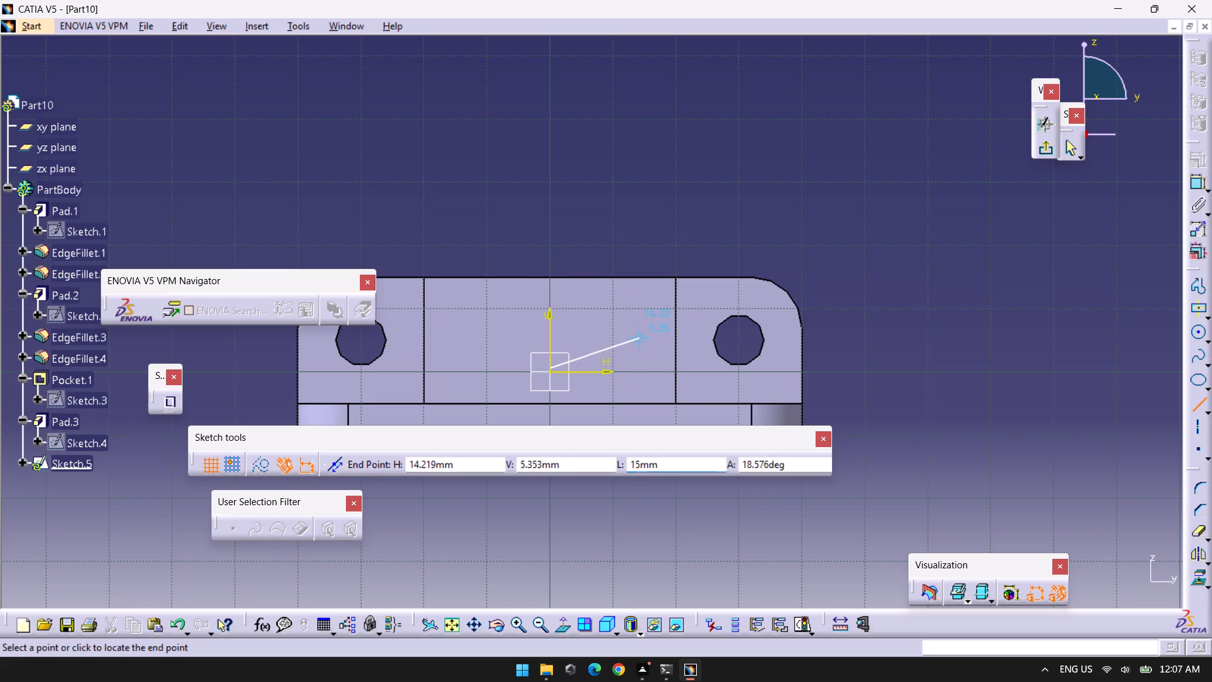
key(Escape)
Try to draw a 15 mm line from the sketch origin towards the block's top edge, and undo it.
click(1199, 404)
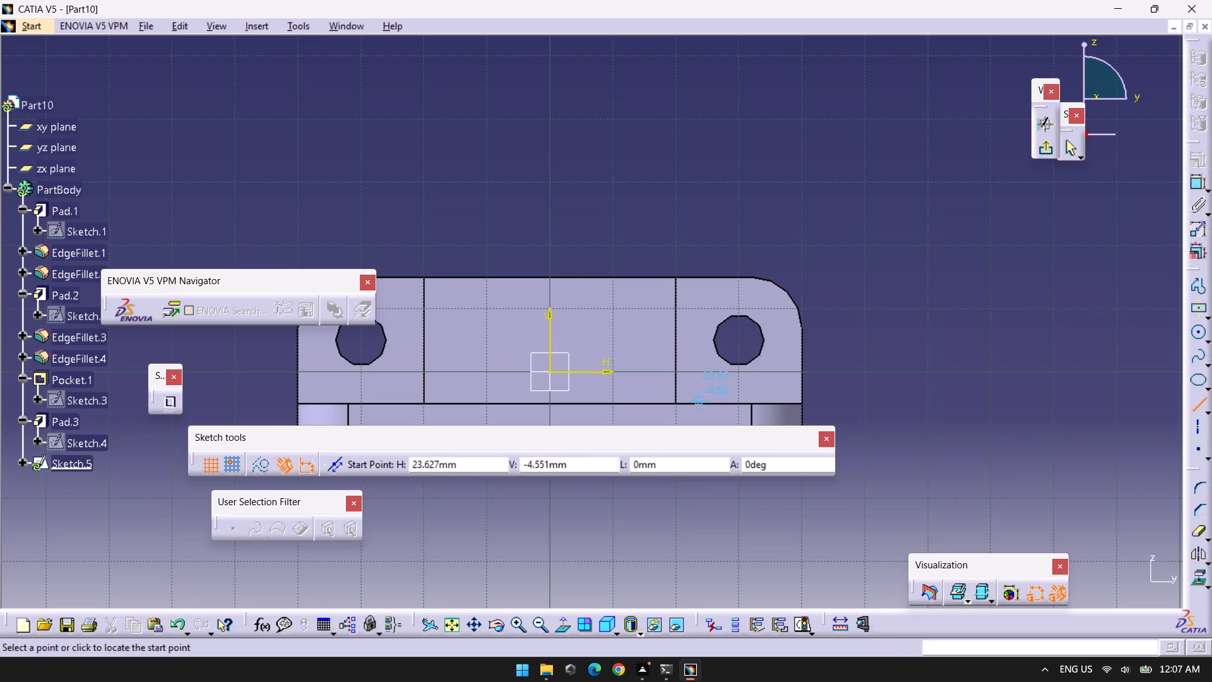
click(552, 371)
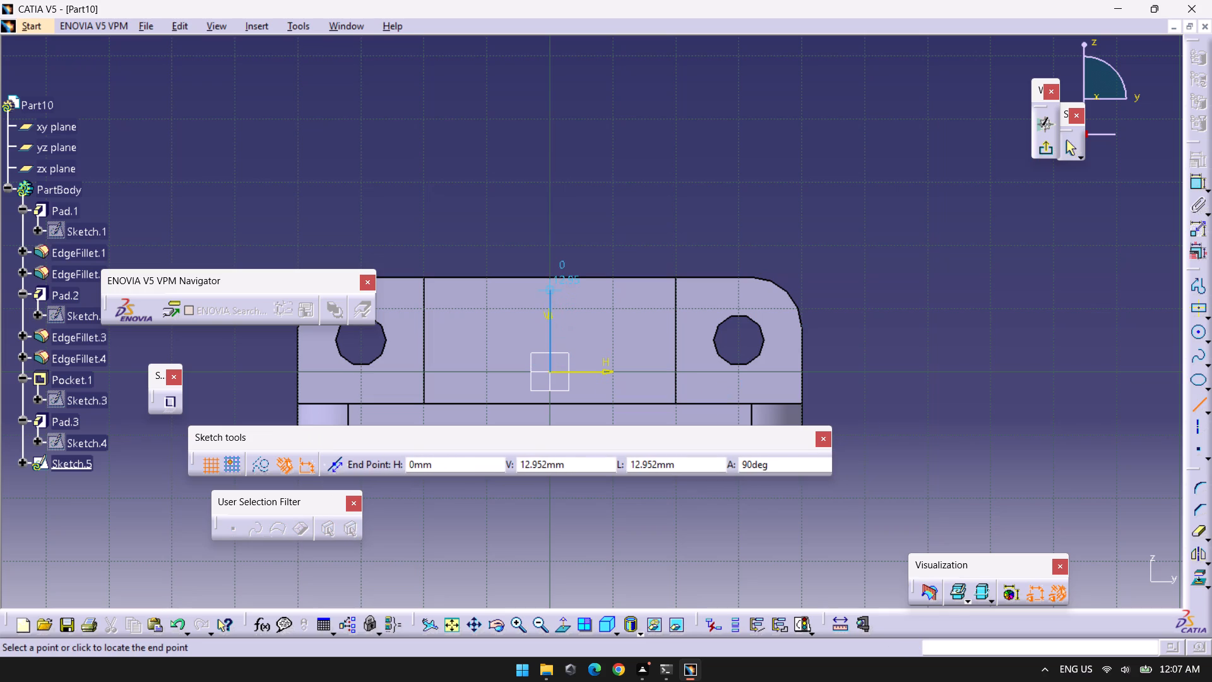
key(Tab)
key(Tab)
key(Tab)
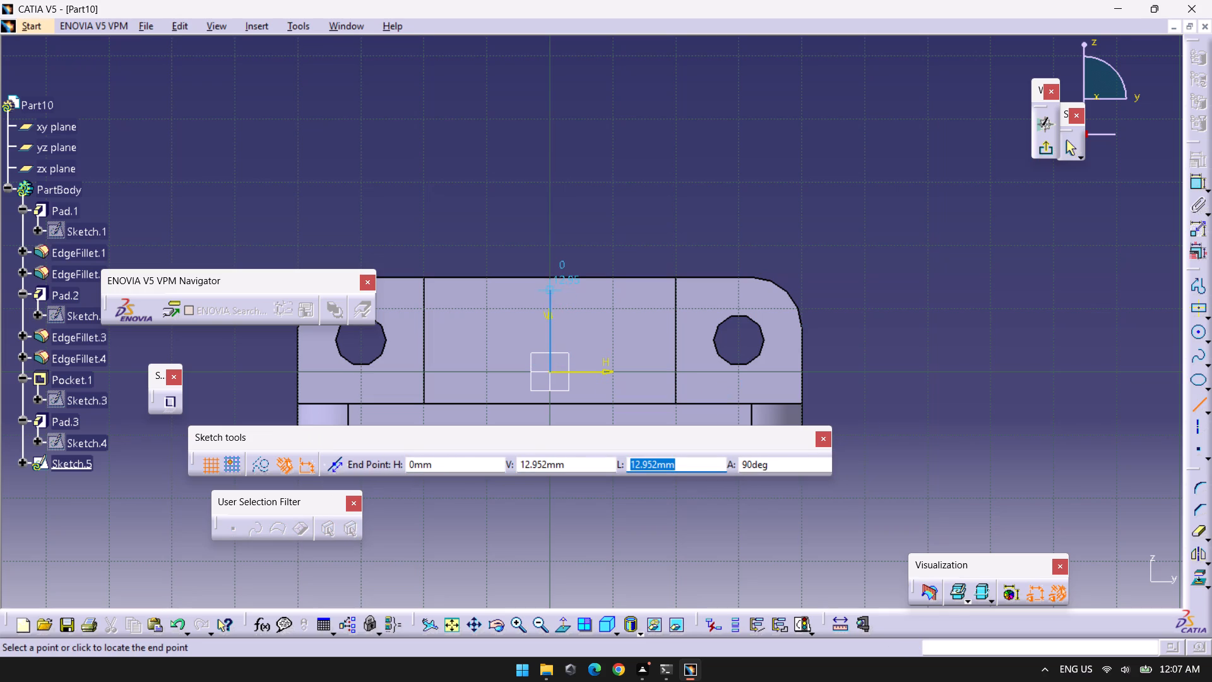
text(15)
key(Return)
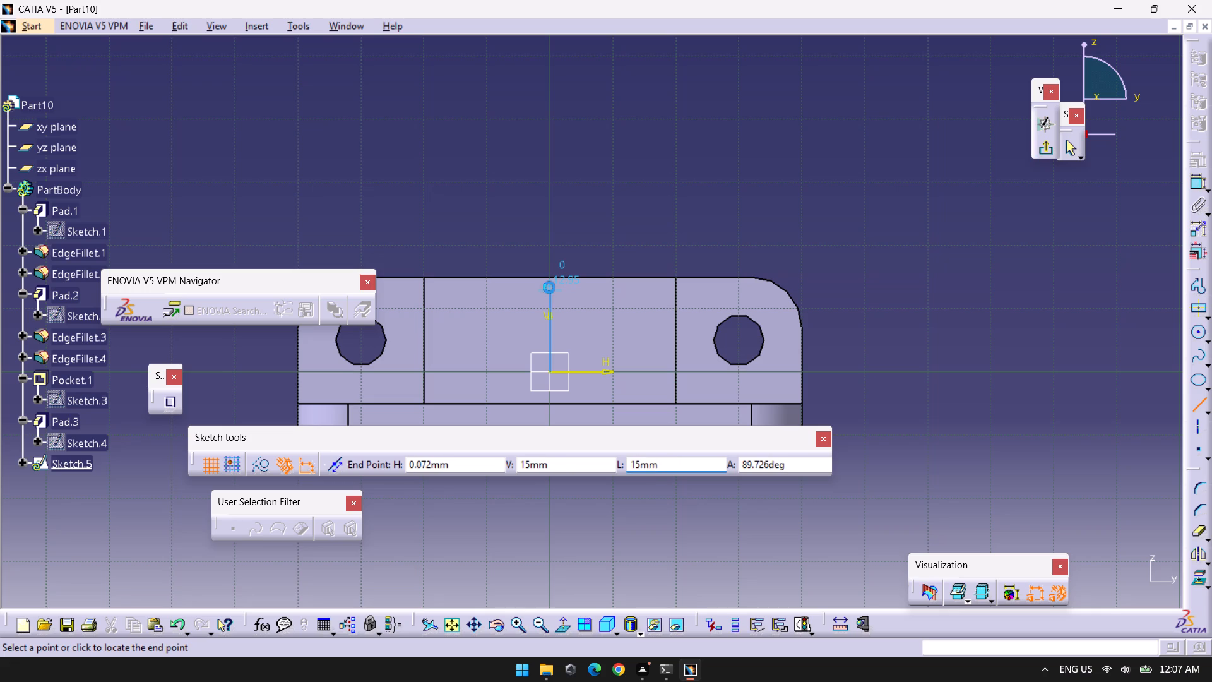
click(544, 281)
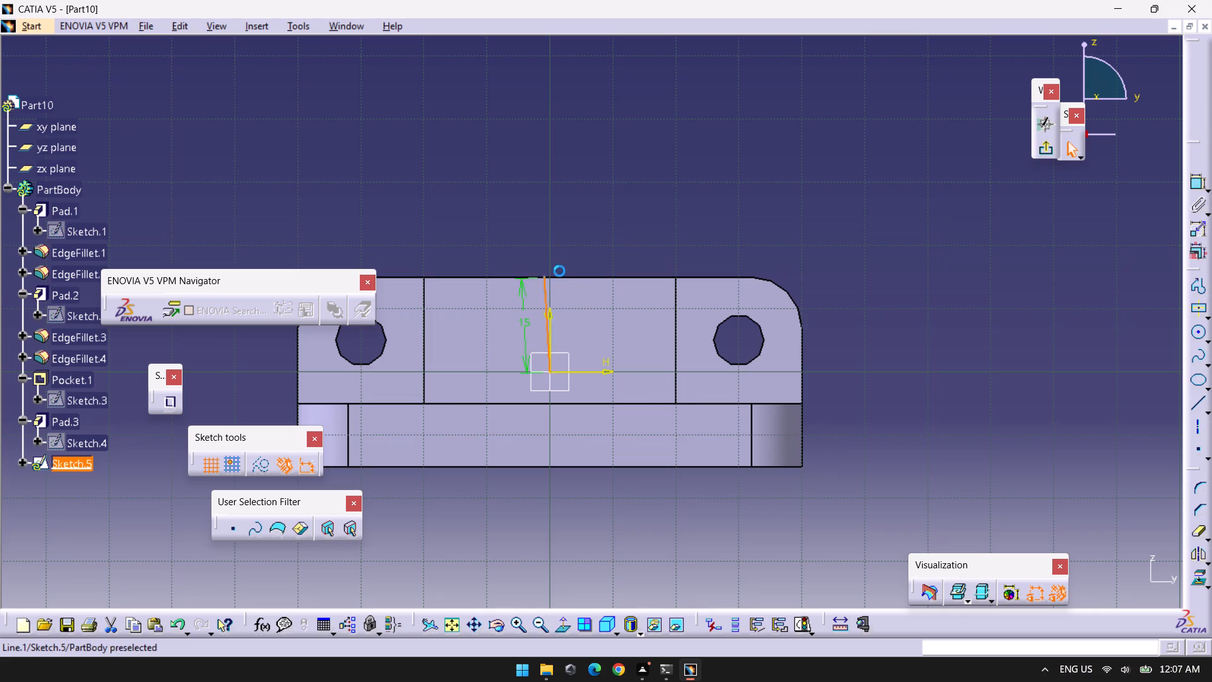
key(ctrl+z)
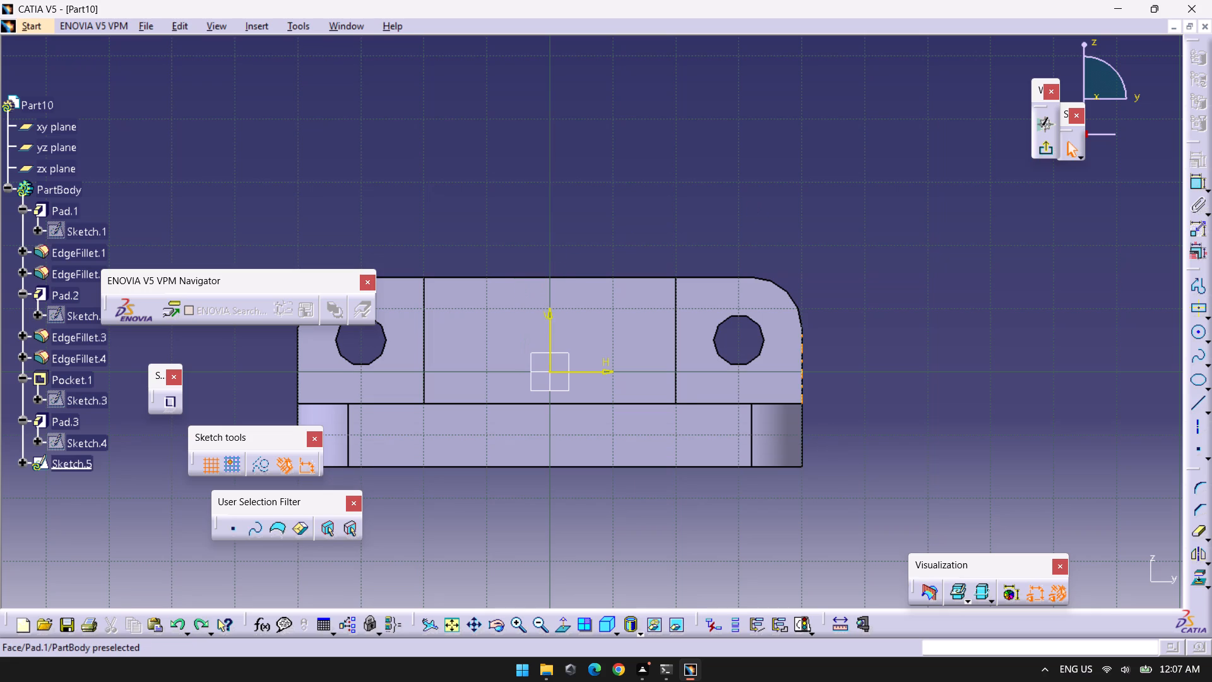
Draw a vertical 15 mm line from the sketch origin up to the block's top edge.
click(1191, 405)
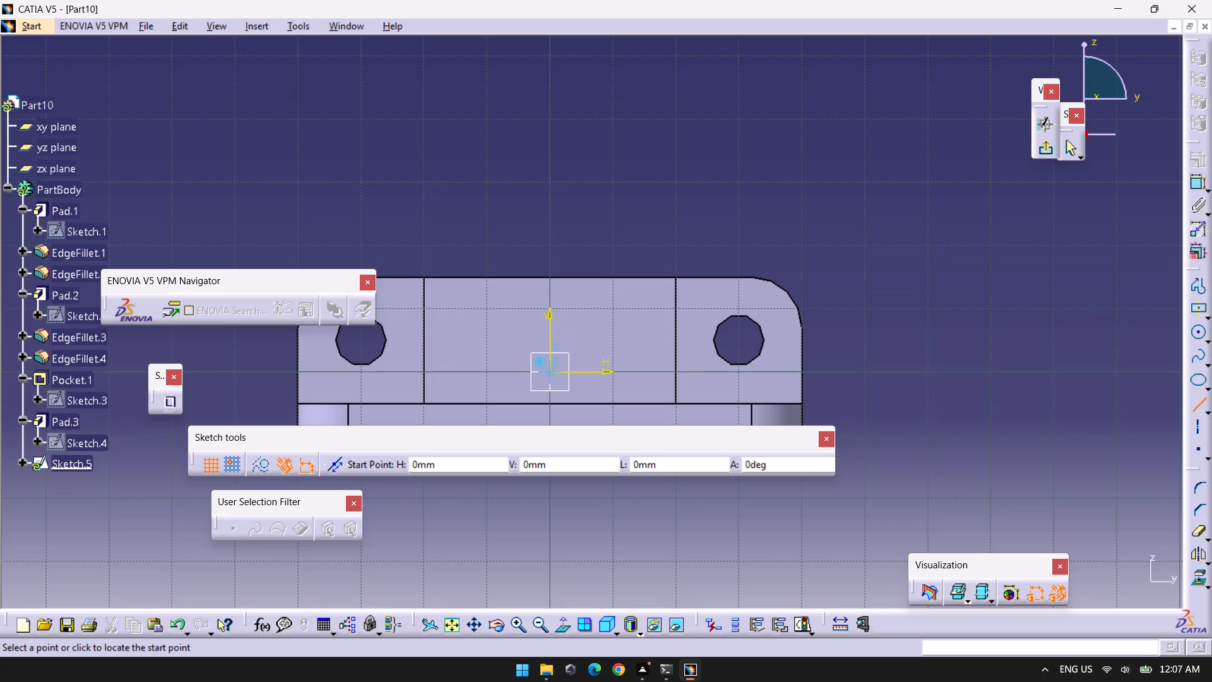
click(551, 370)
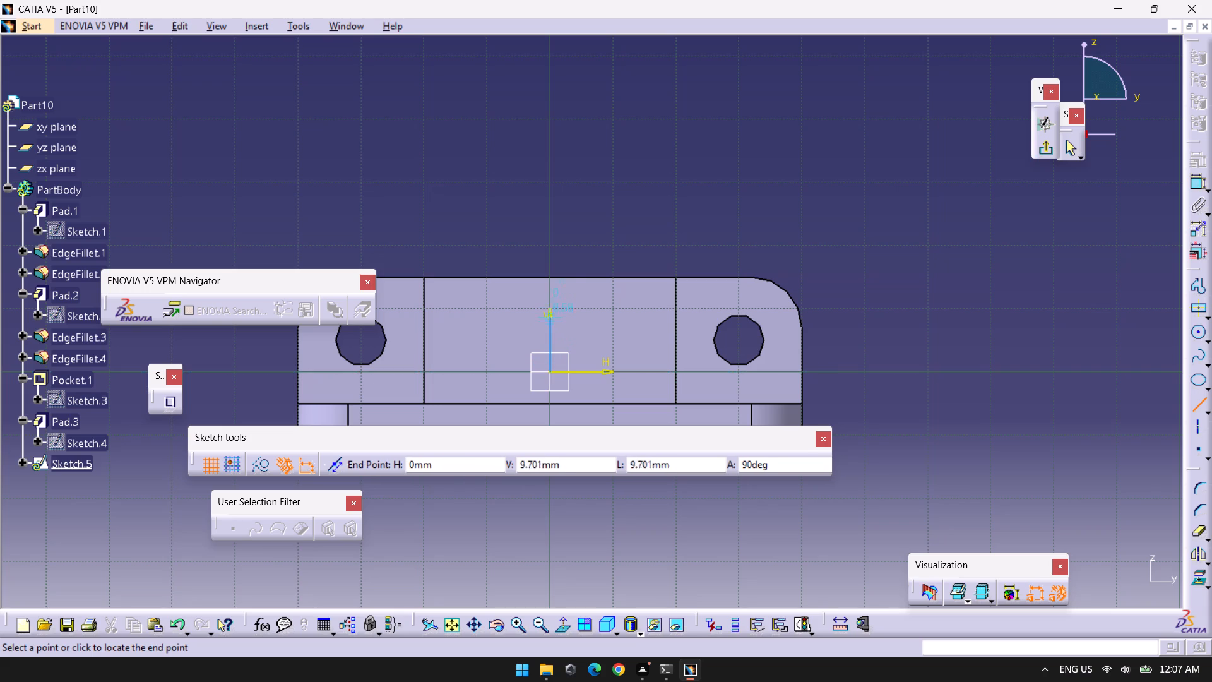
key(Tab)
key(Tab)
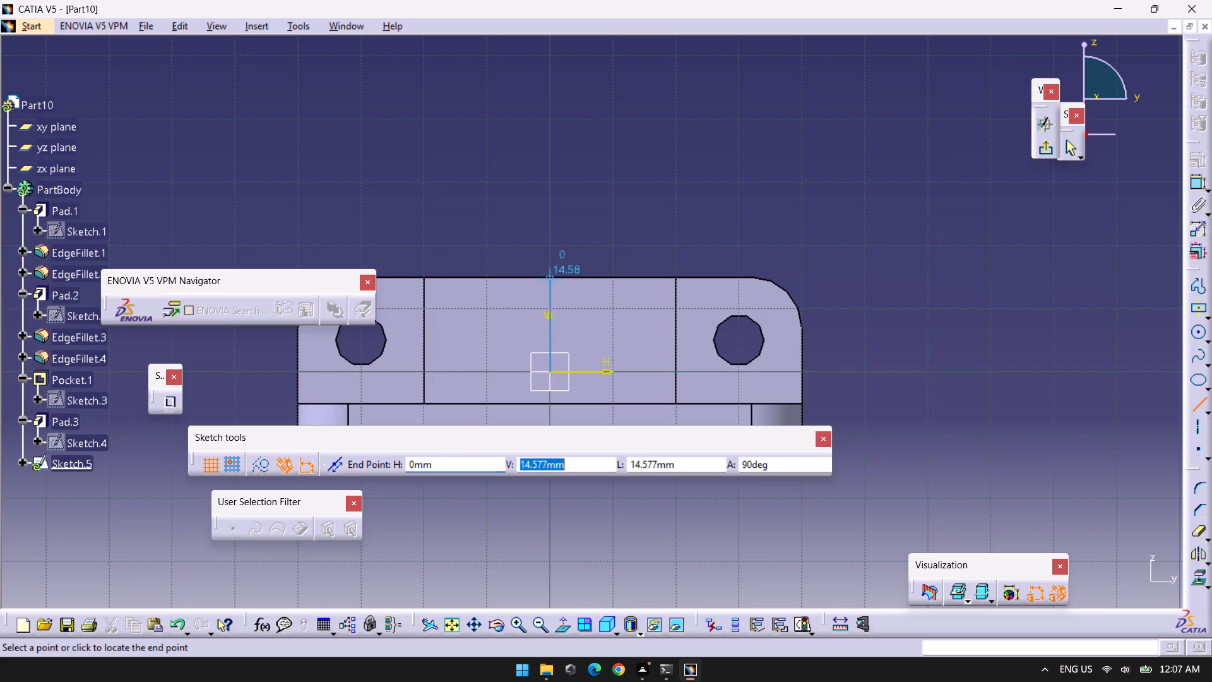
key(Tab)
text(15)
key(Return)
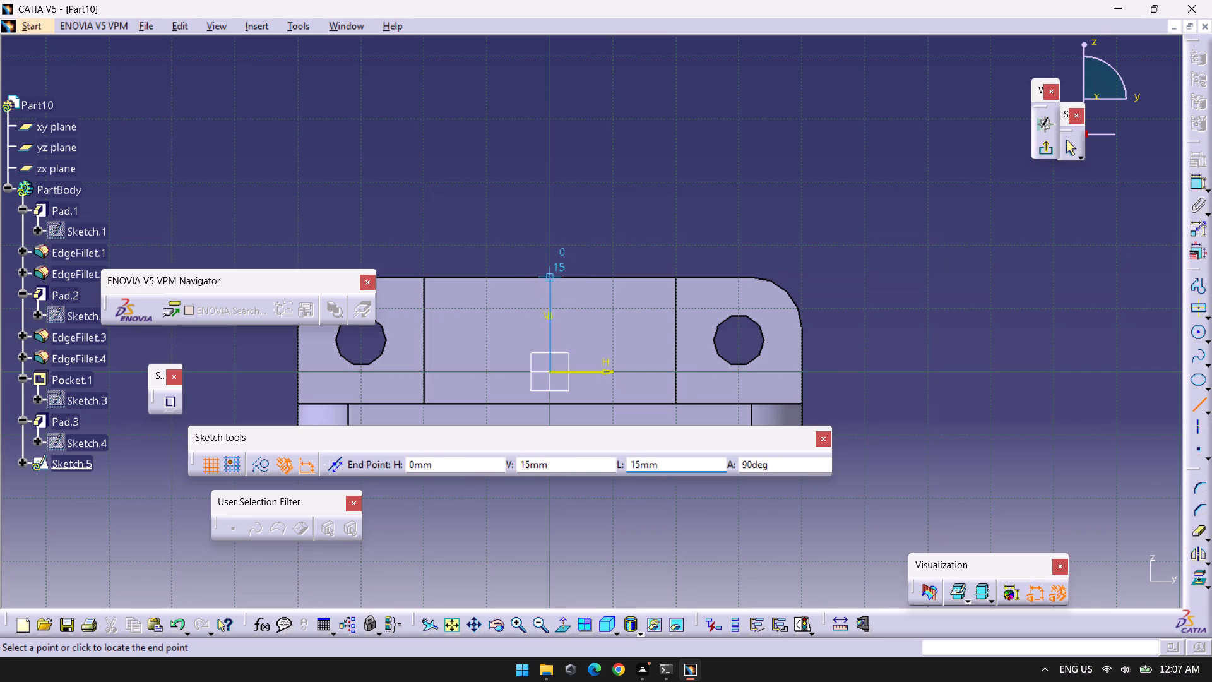
click(550, 277)
key(Escape)
key(Escape)
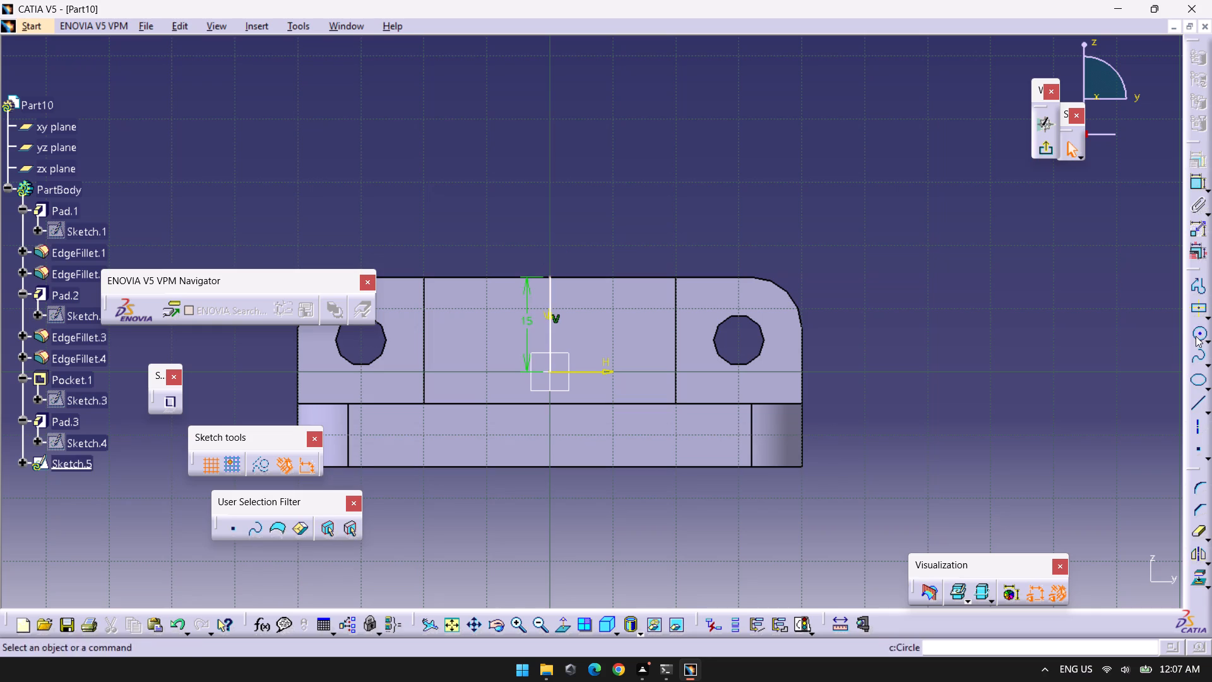
Draw a 15 mm radius circle centred on the vertical line's upper end and passing through the sketch origin.
click(1196, 336)
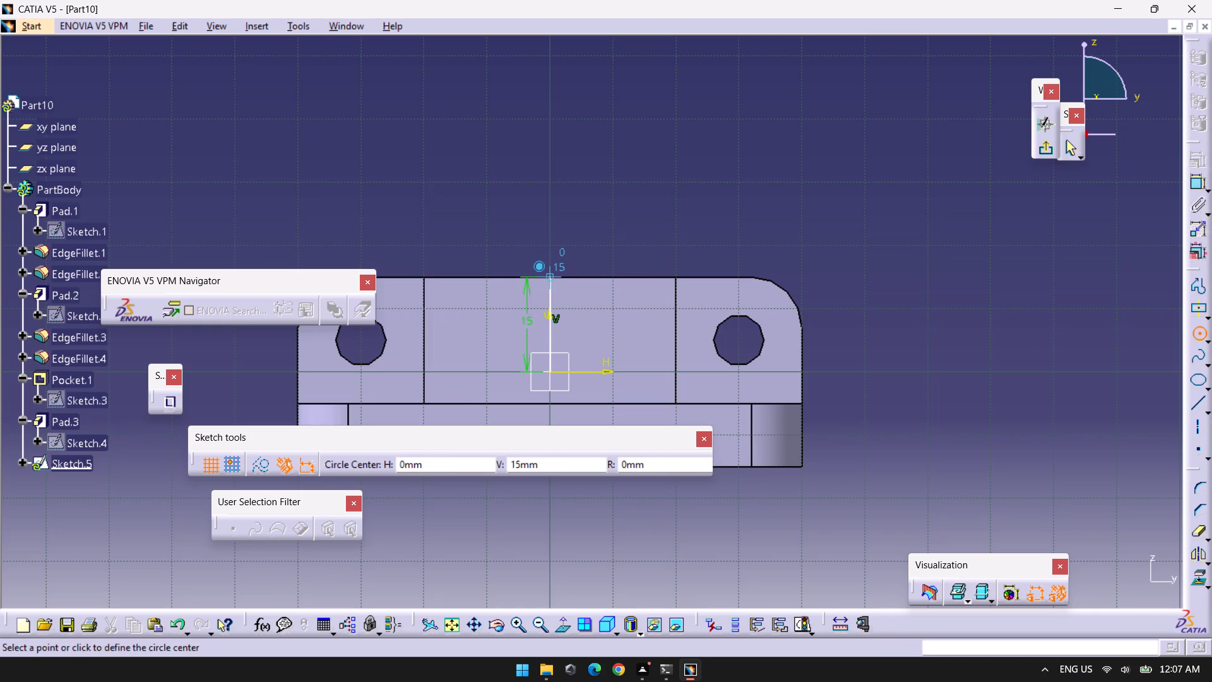
click(550, 277)
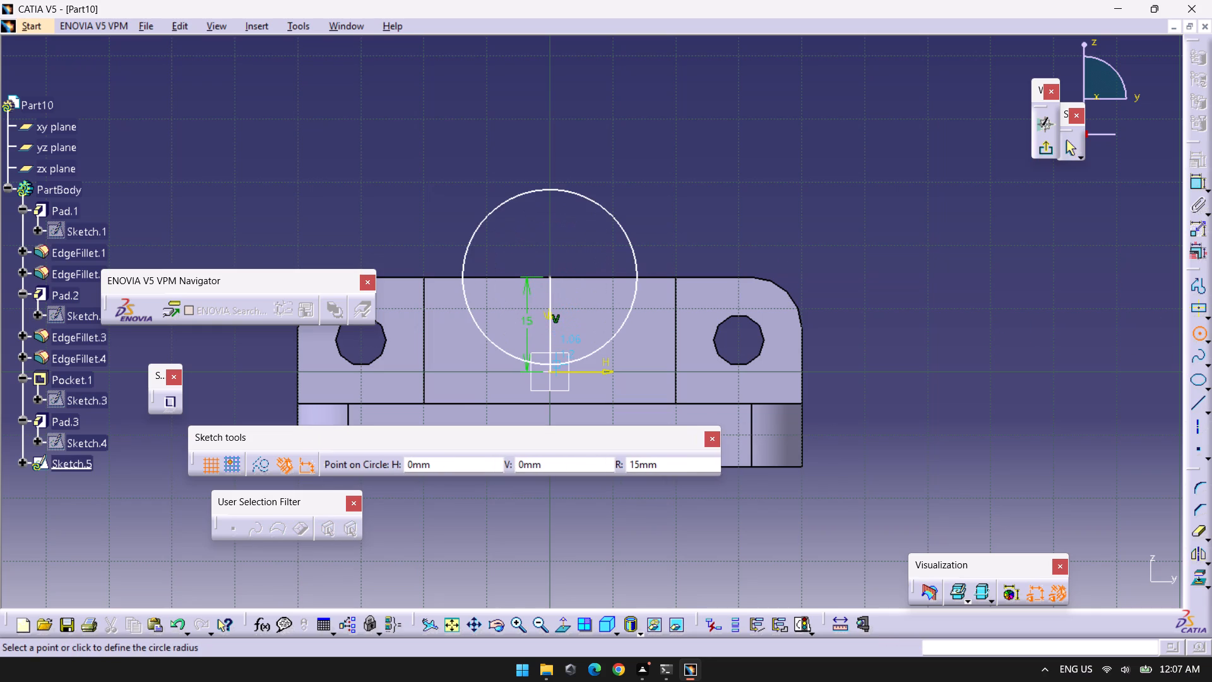
click(554, 374)
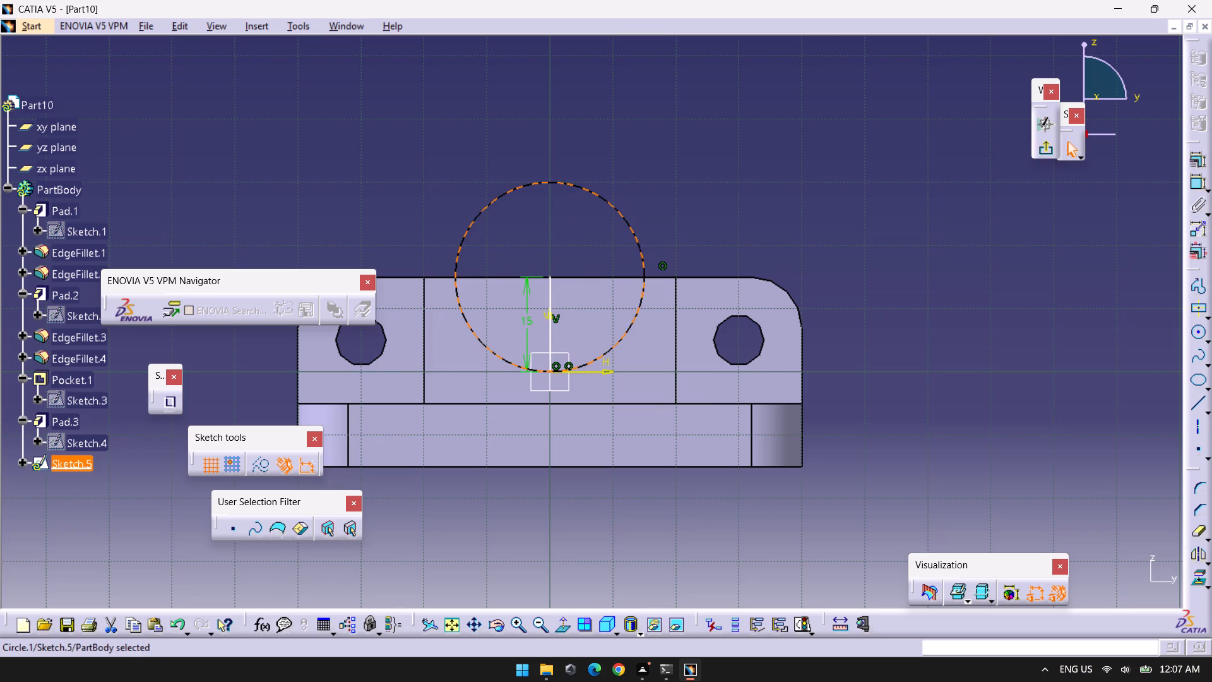
click(915, 239)
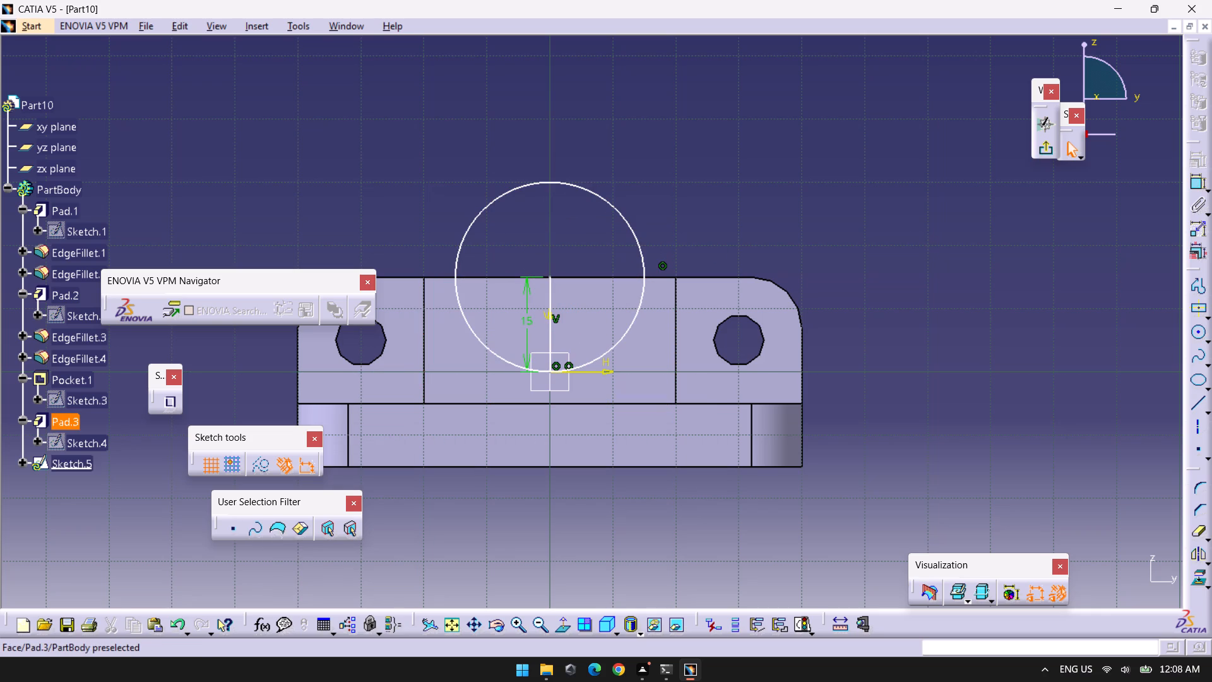
Delete the vertical 15 mm helper line, keeping only the circle, and exit the sketch.
click(549, 300)
key(Delete)
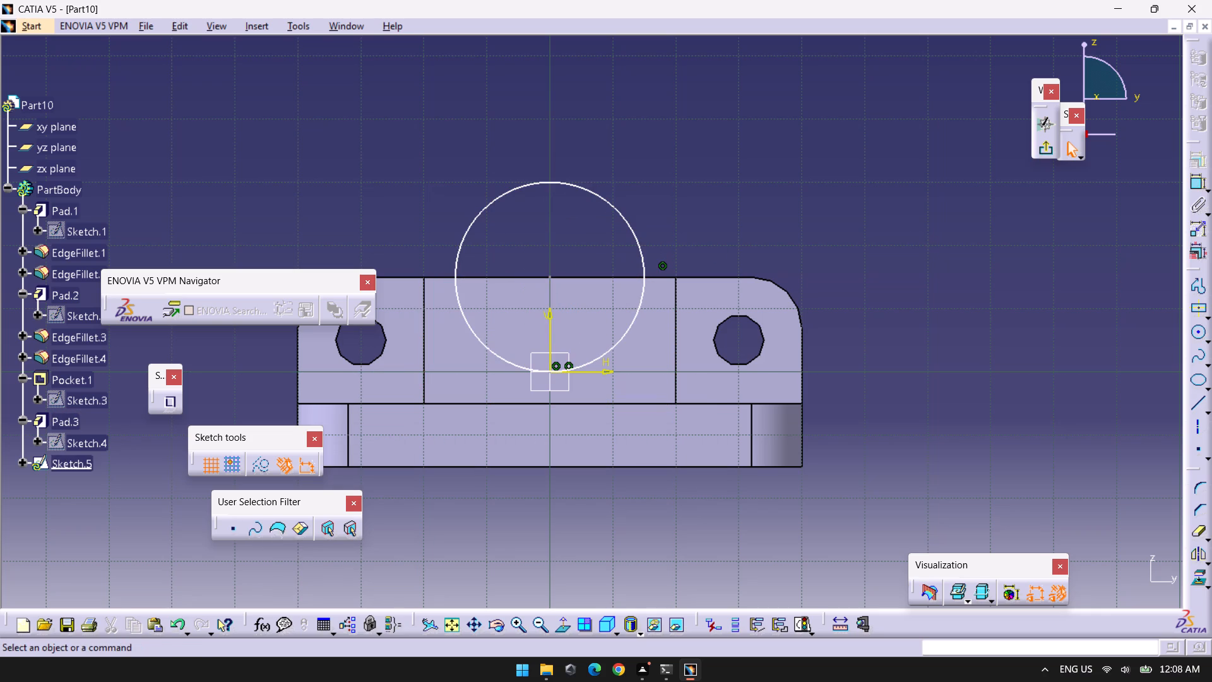
click(1045, 150)
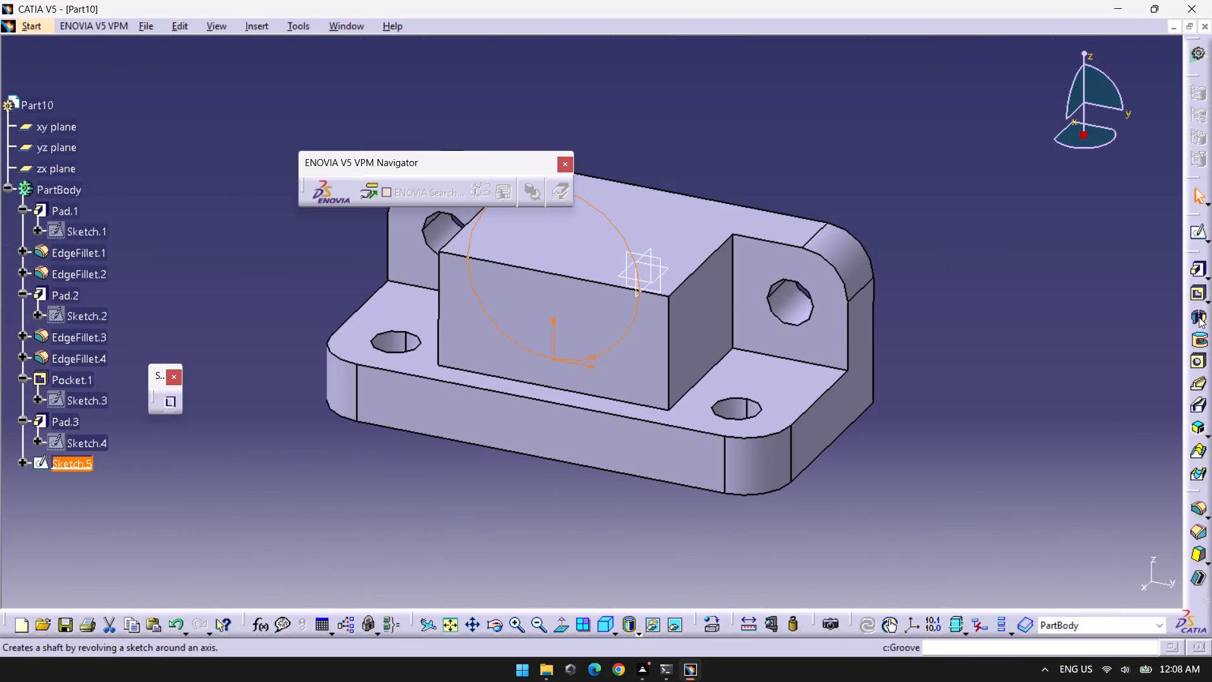
Cut the circle through the block and the wall behind it as a pocket of type Up to last.
click(1194, 294)
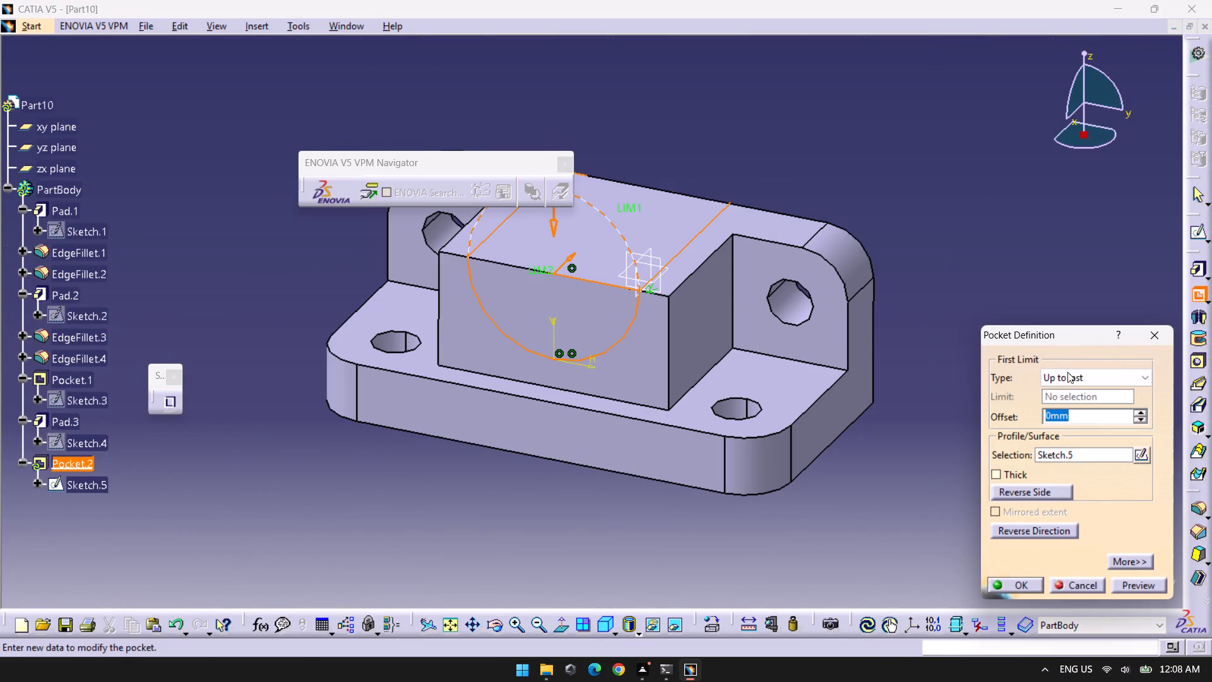
click(1153, 588)
click(1024, 587)
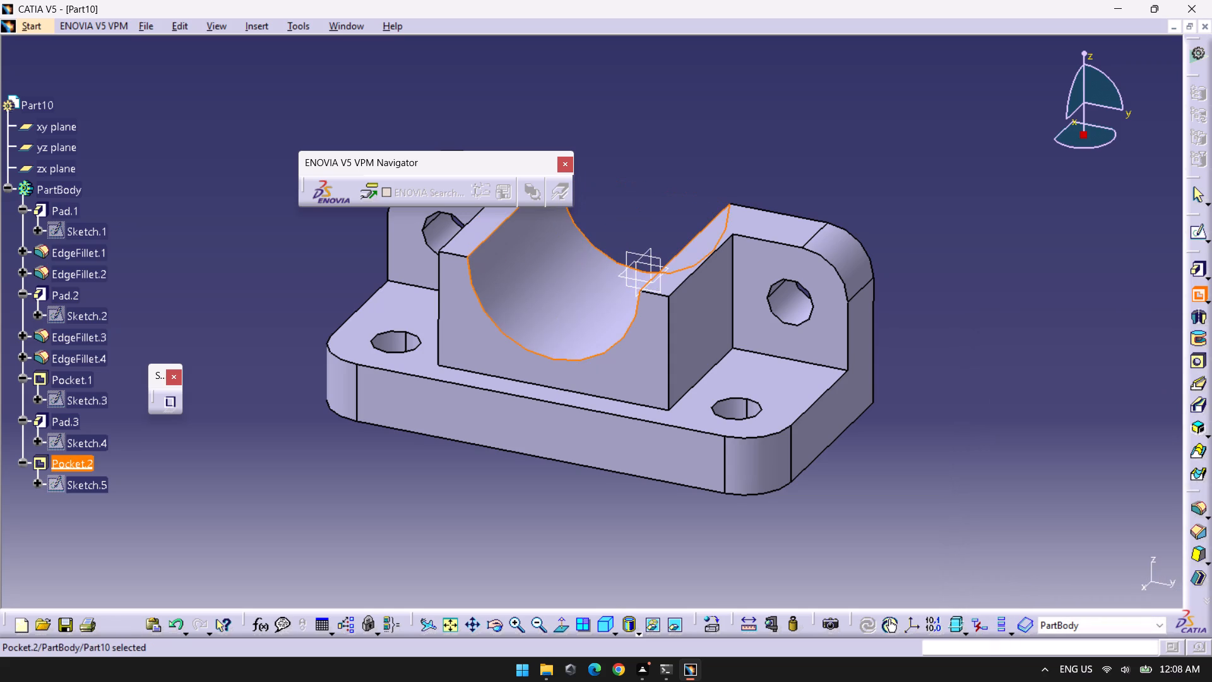
click(1012, 213)
Move the floating ENOVIA V5 VPM Navigator toolbar away from the model, just above the specification tree.
middle_drag(591, 479, 850, 476)
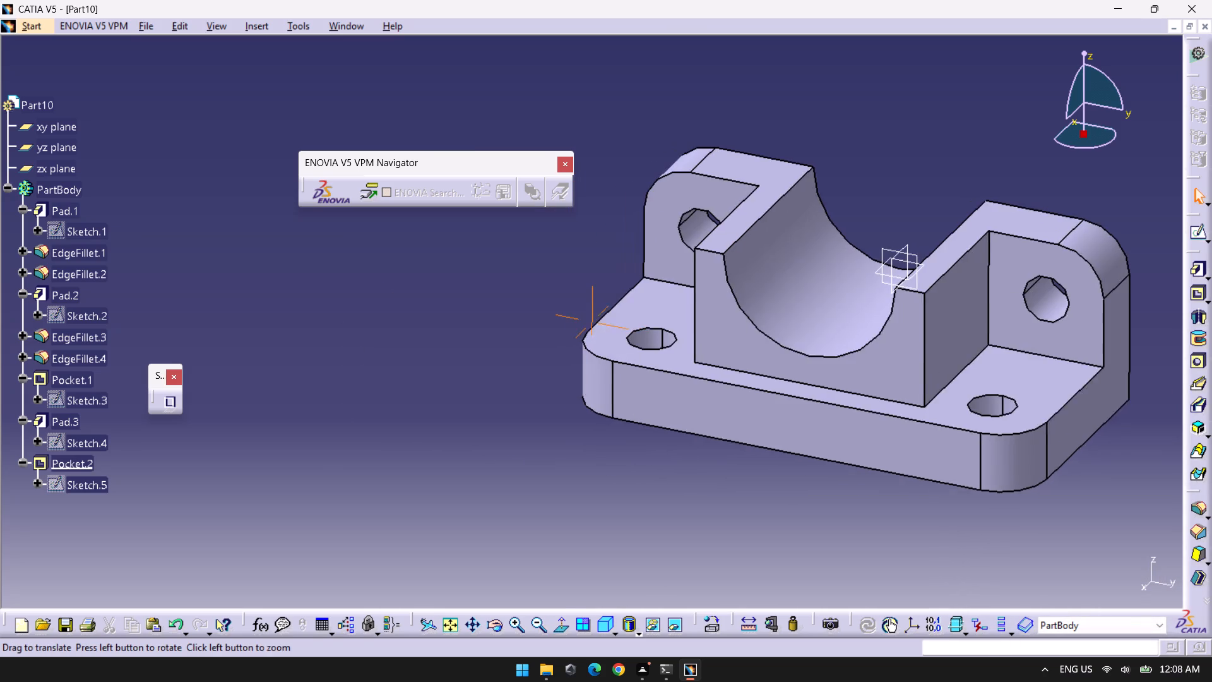
middle_drag(850, 476, 796, 493)
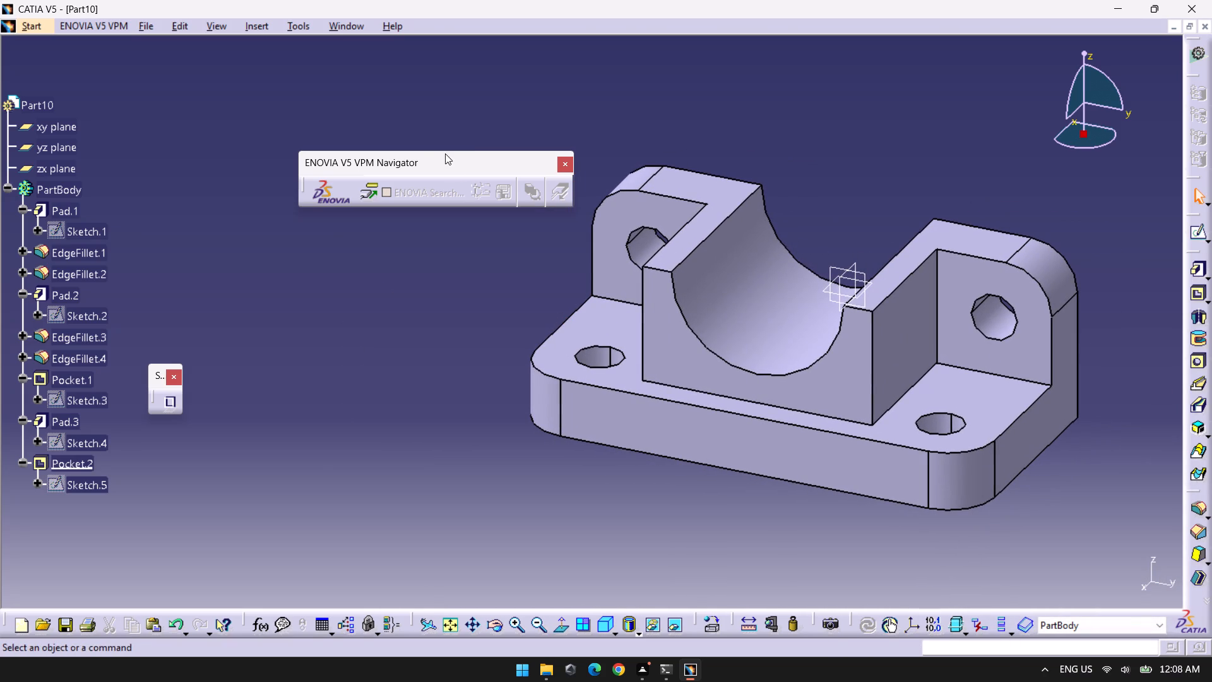
drag(445, 153, 217, 69)
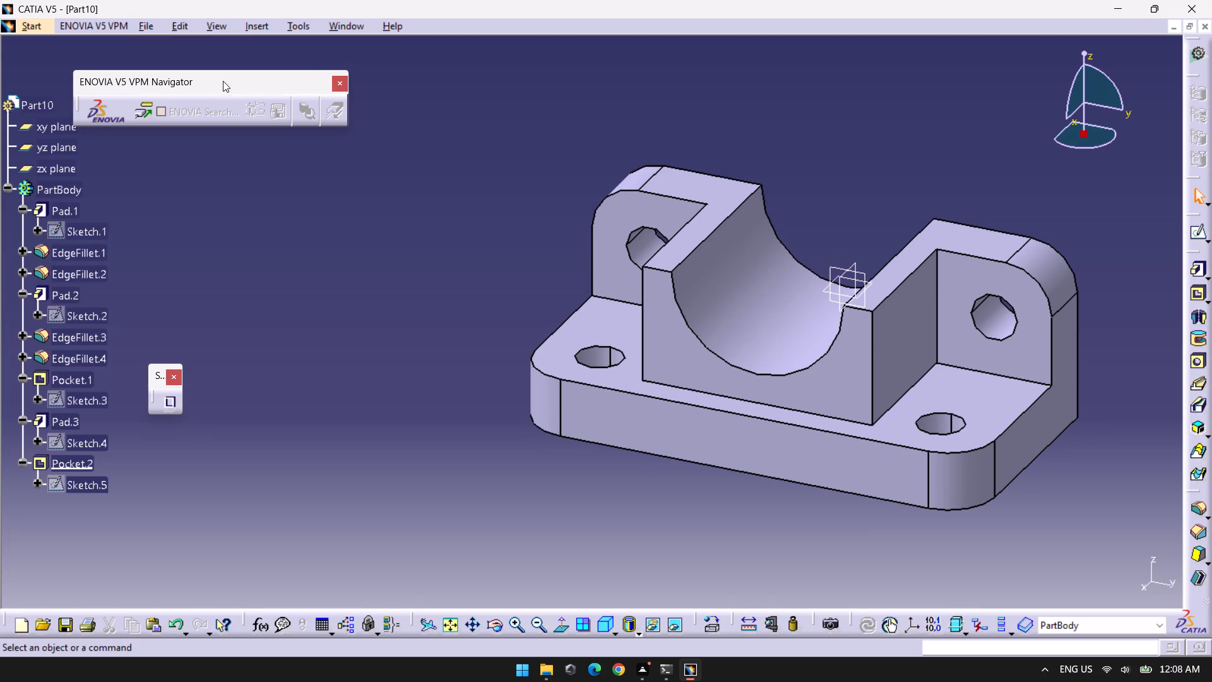
drag(222, 79, 244, 68)
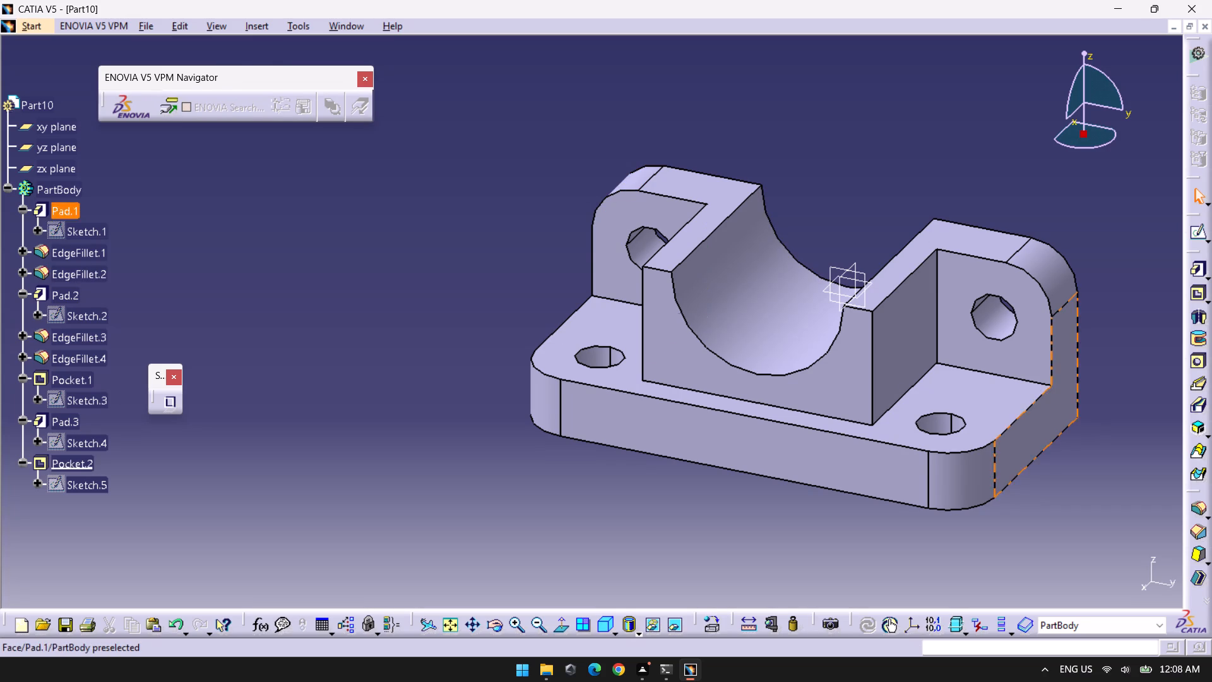
Collapse the PartBody branch in the specification tree.
click(7, 190)
Examine the finished bracket from several sides, including its underside, and finish on an upright view facing the bearing seat.
middle_drag(486, 300, 362, 280)
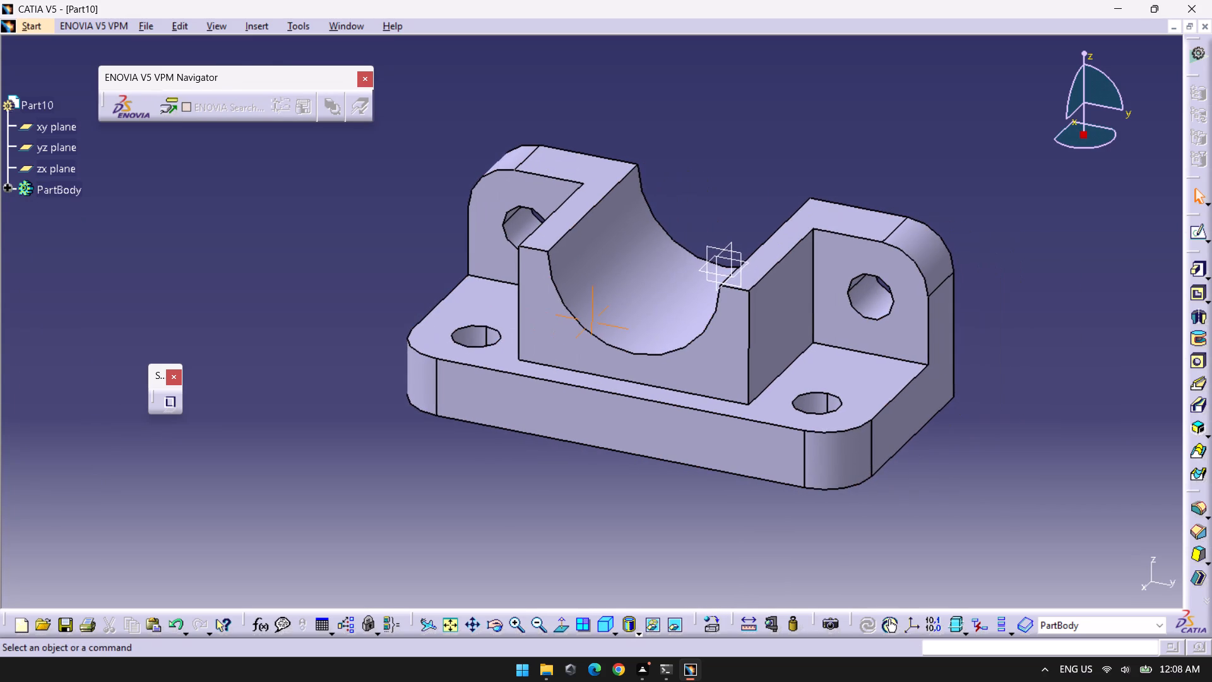
middle_drag(362, 280, 822, 155)
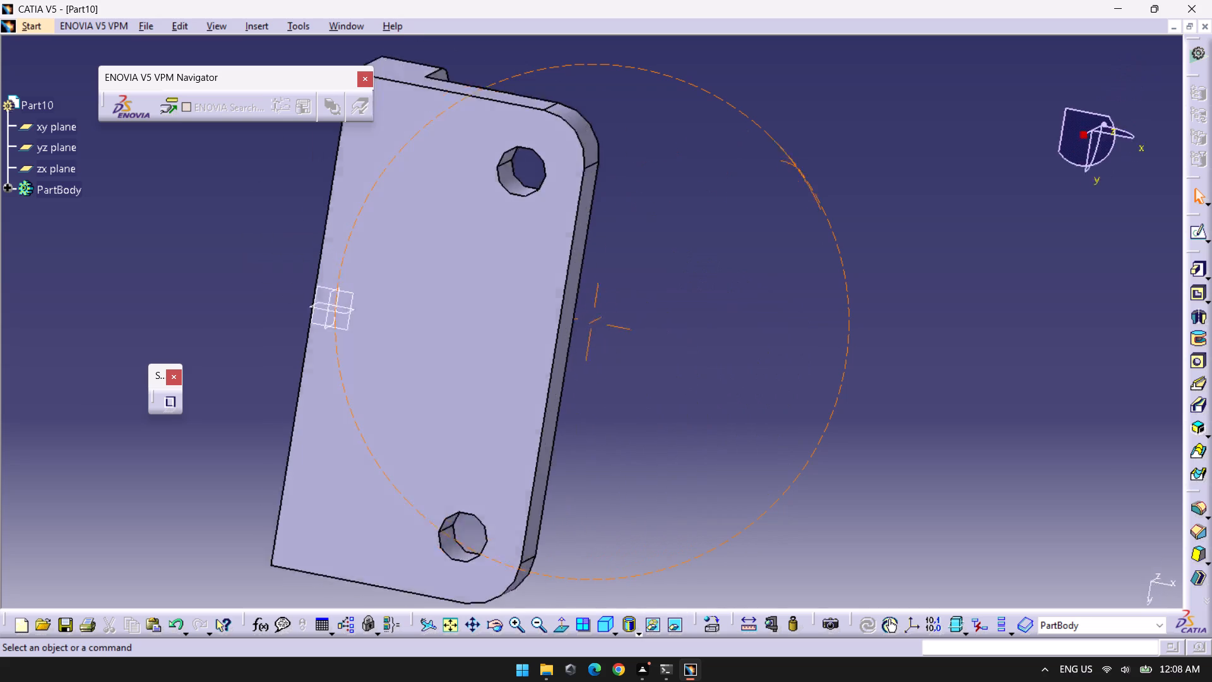
middle_drag(822, 155, 426, 194)
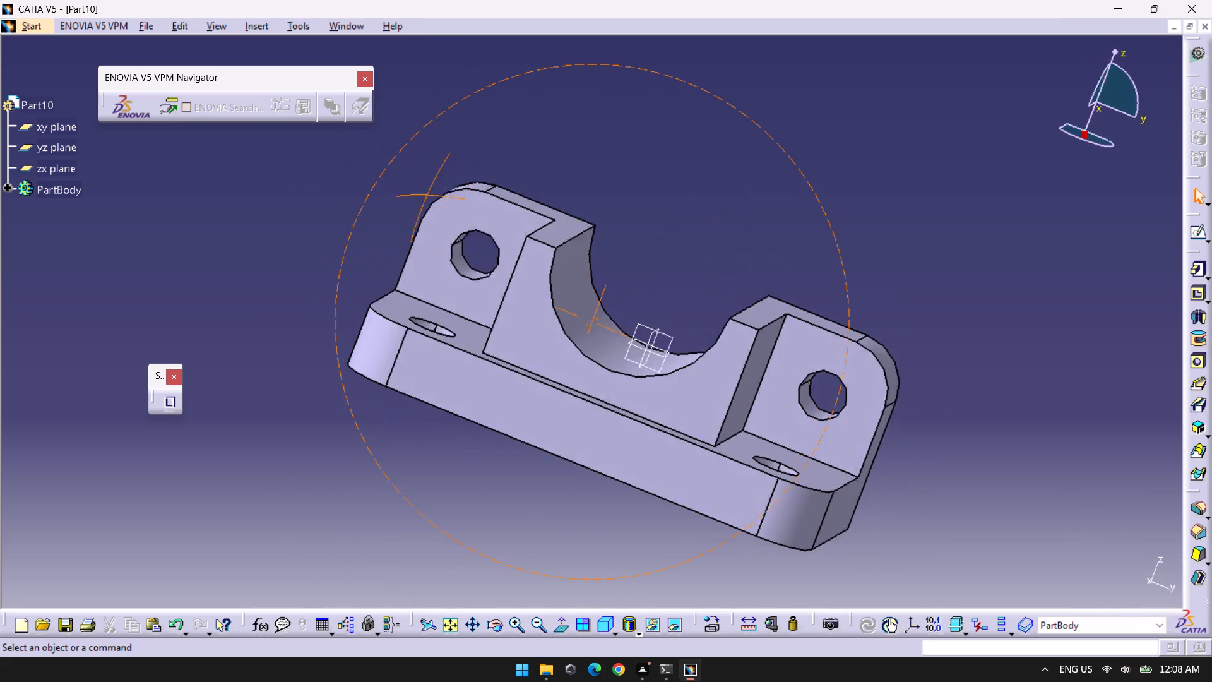
middle_drag(426, 194, 453, 203)
ctrl+right_click(453, 202)
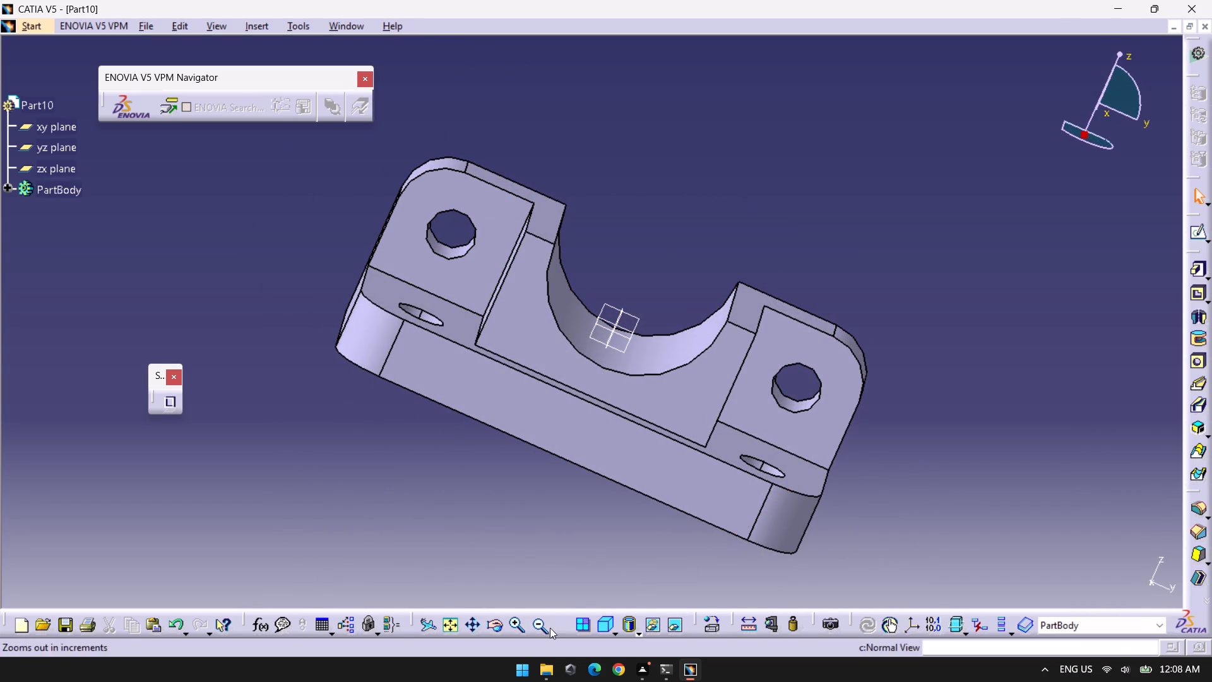
click(502, 634)
drag(1089, 499, 1068, 371)
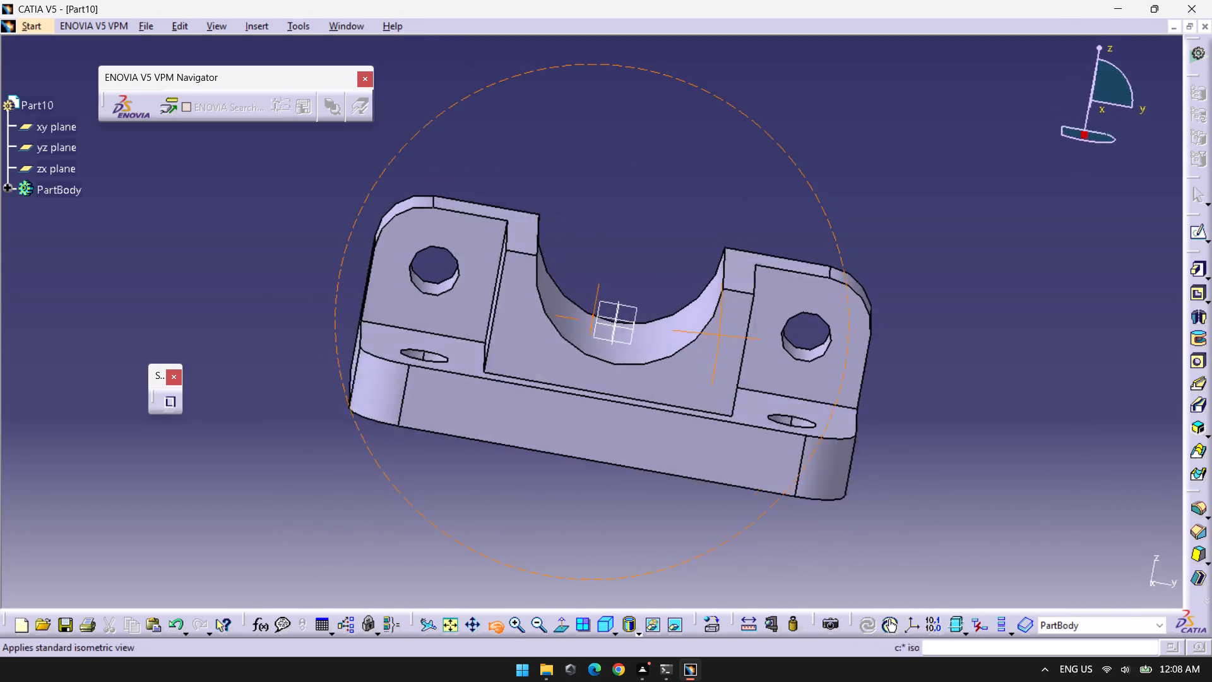
drag(1068, 371, 1043, 280)
drag(1026, 308, 975, 291)
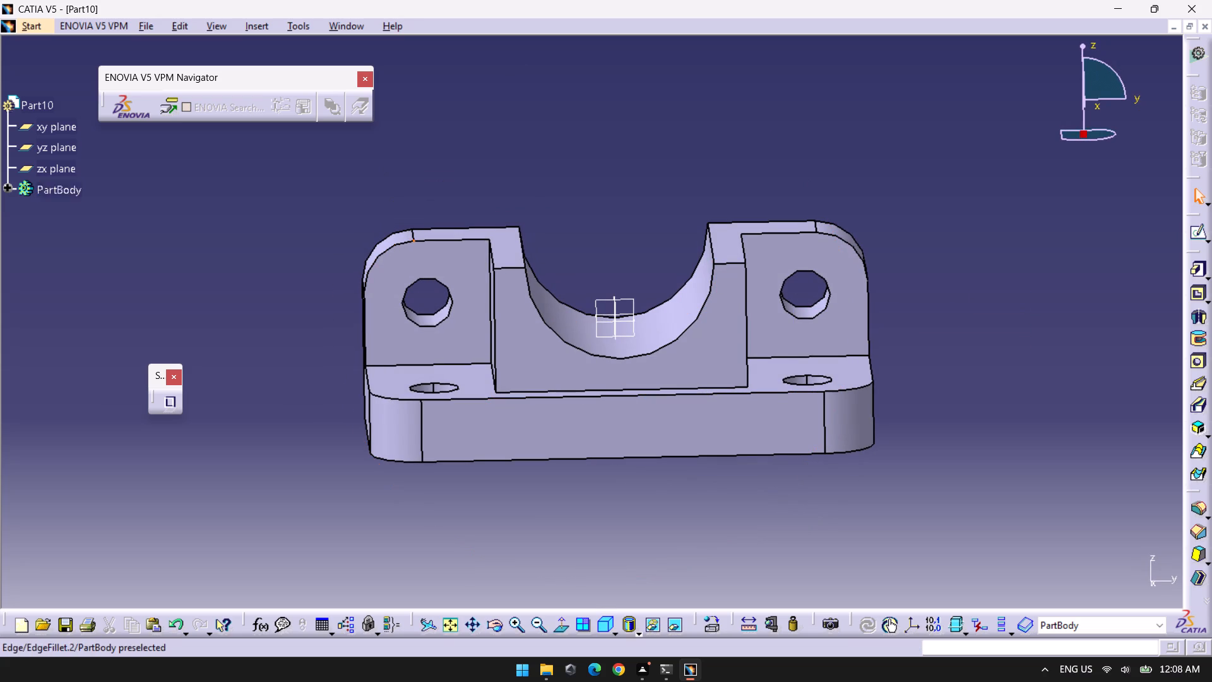
Save the part as Part10 in CATPart format in the catia parts folder.
key(ctrl+s)
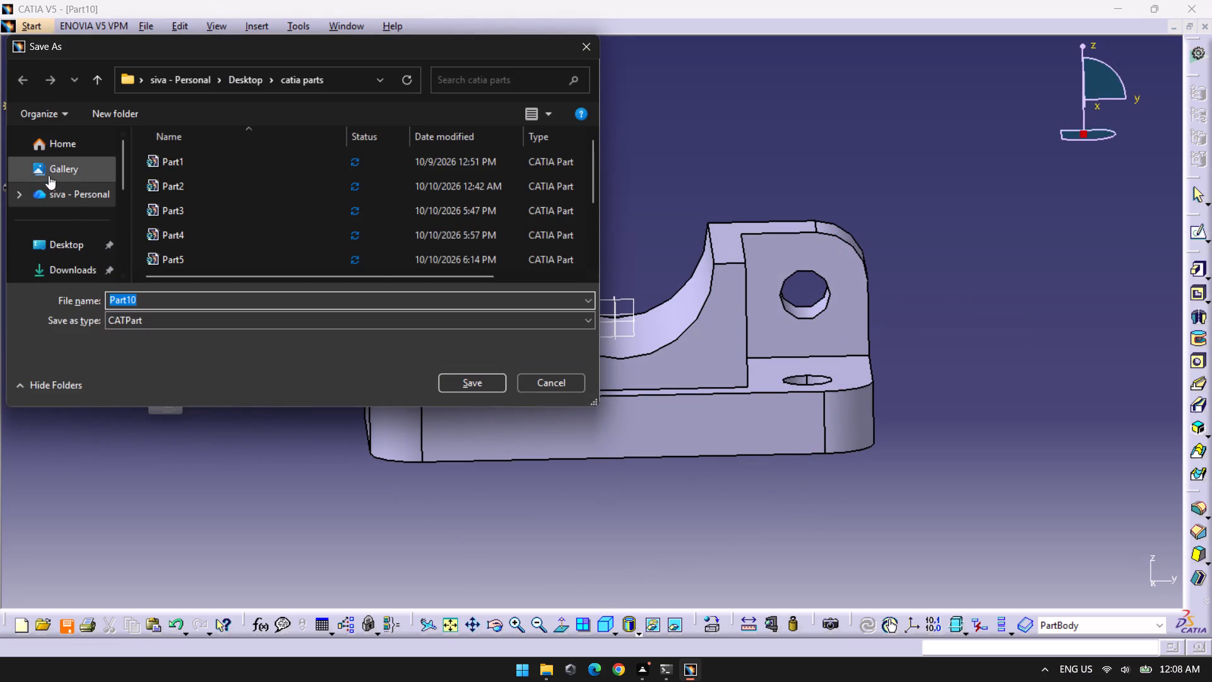
scroll(230, 236, down, 5)
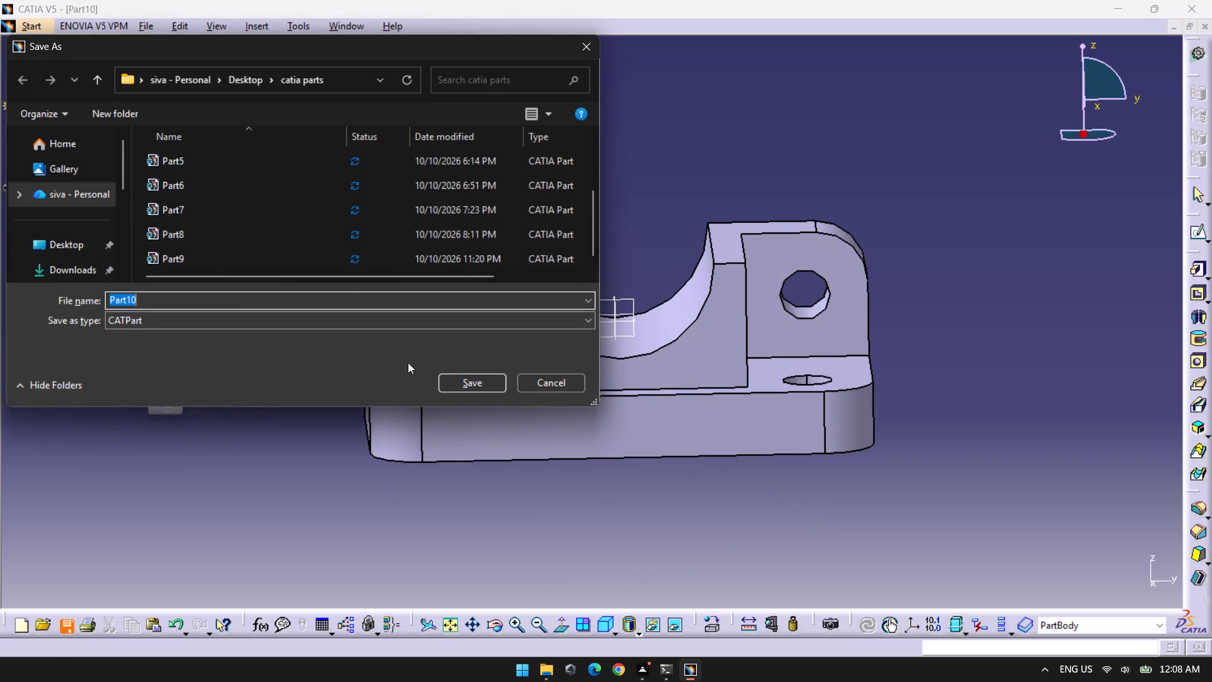
click(451, 380)
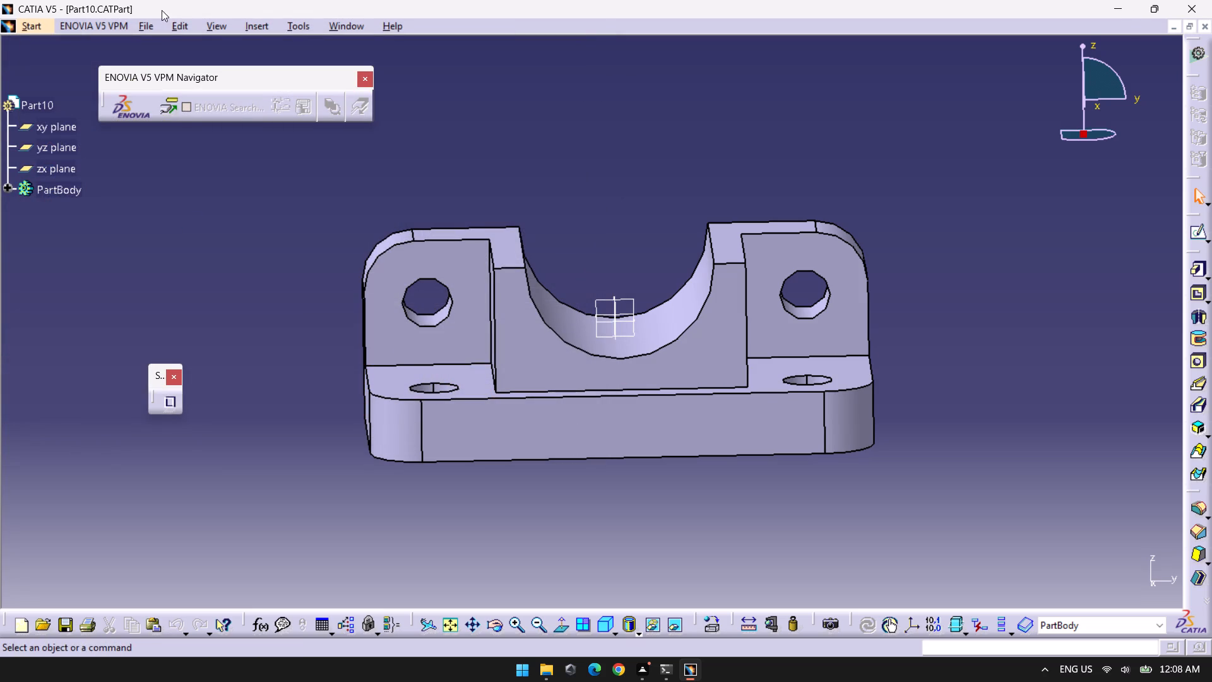
Save a copy of the bracket as Part10 in igs format in the same catia parts folder.
click(138, 26)
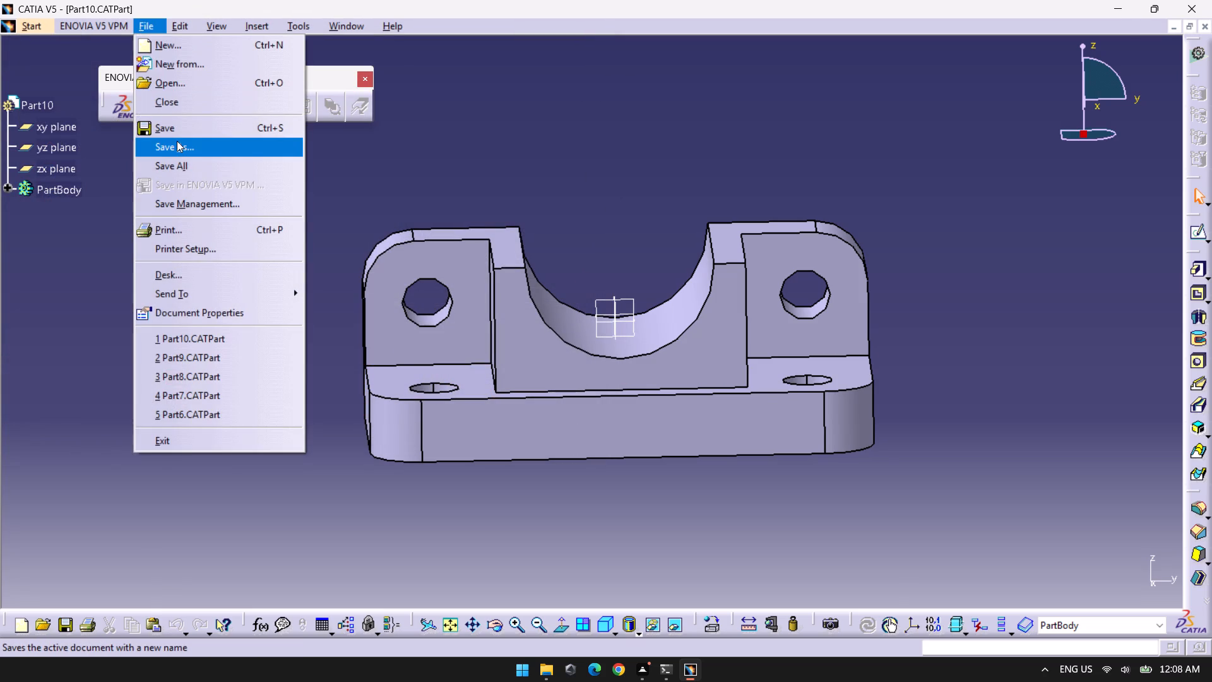
click(177, 141)
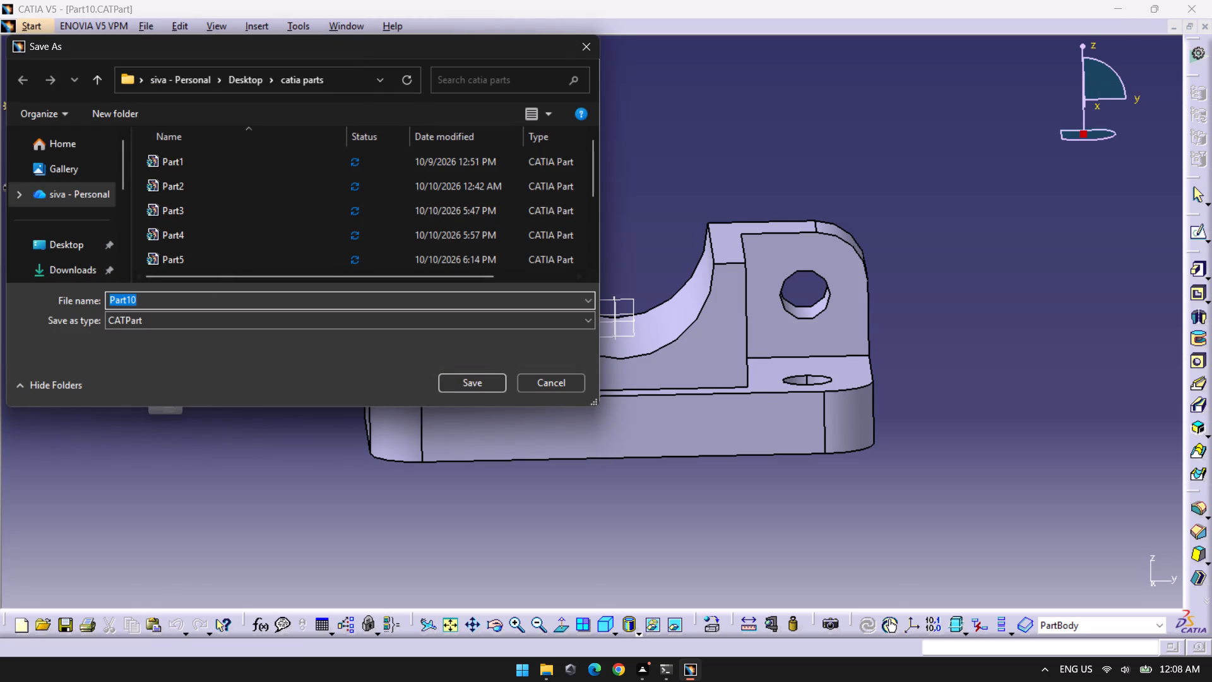
click(208, 321)
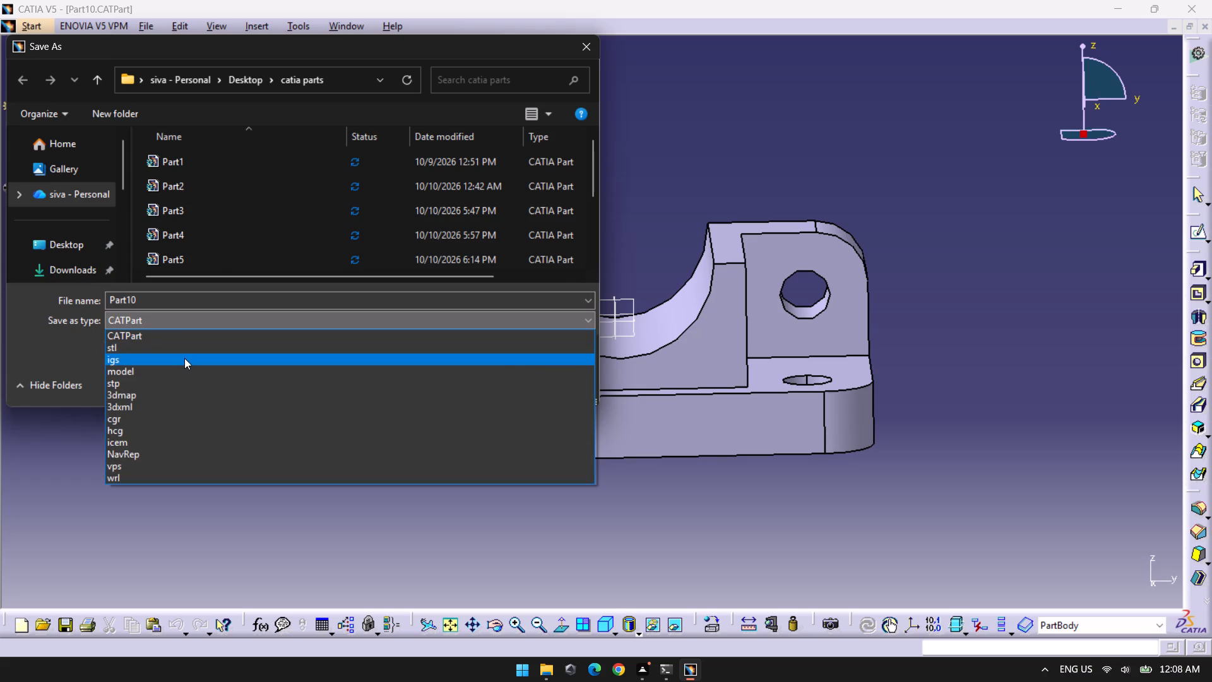
click(184, 358)
click(452, 380)
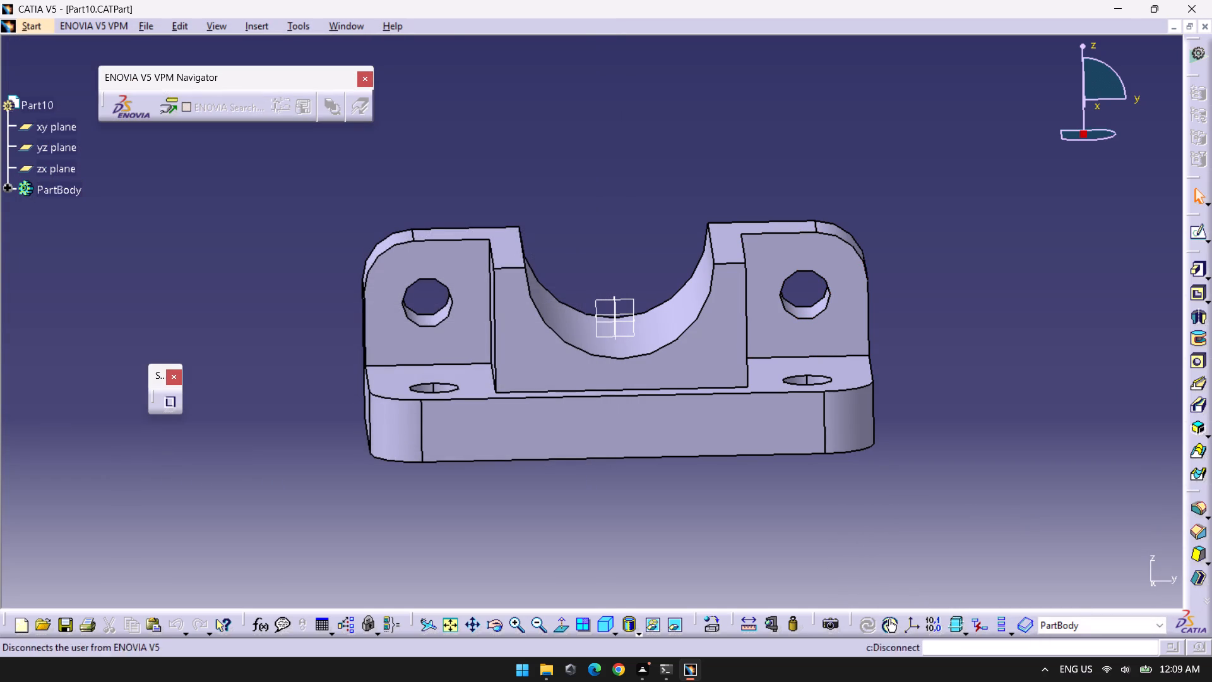
Stop the running macro recording.
click(292, 25)
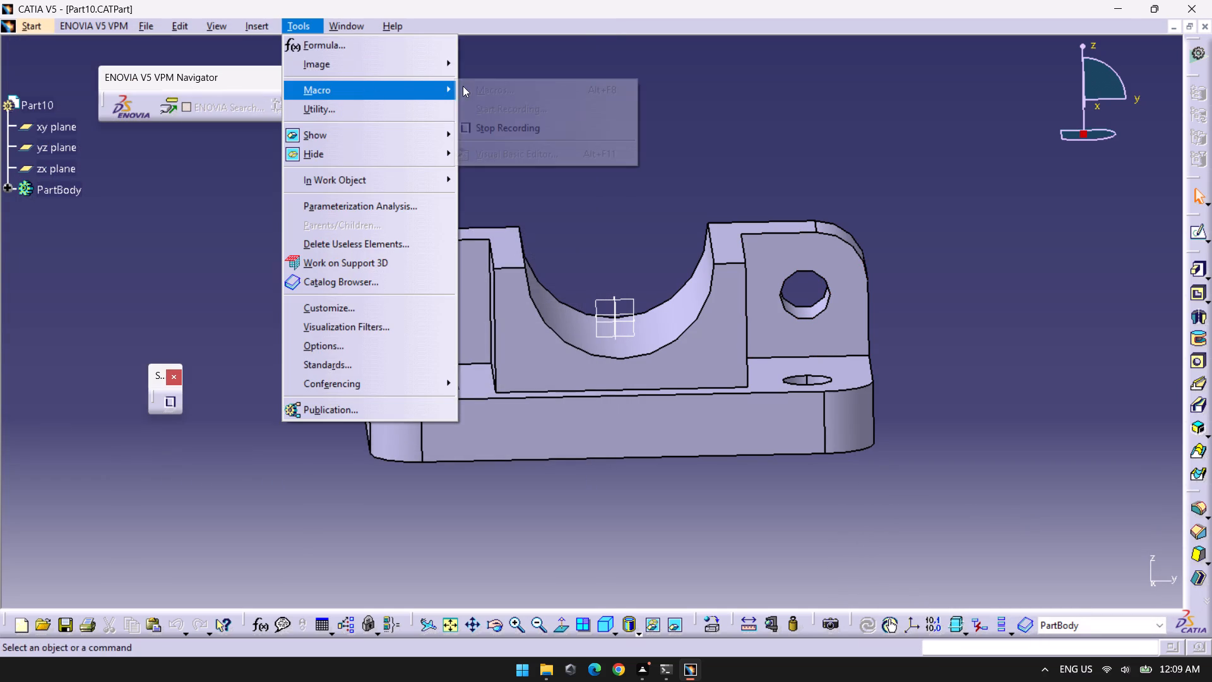
click(530, 122)
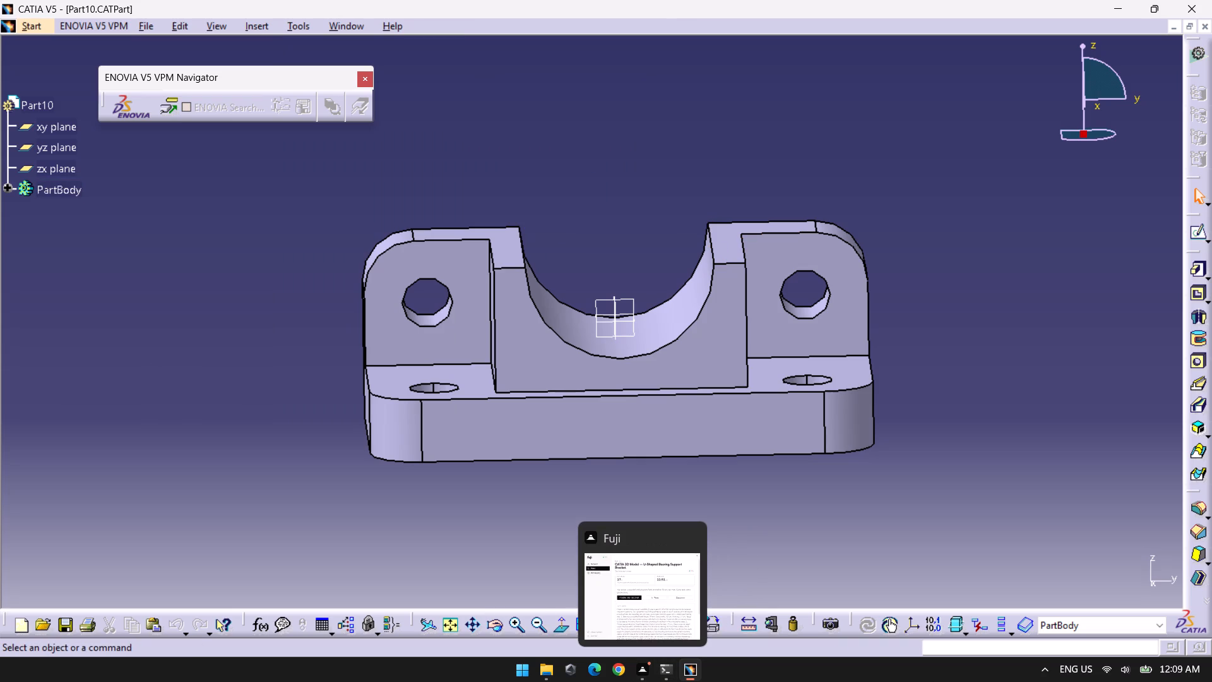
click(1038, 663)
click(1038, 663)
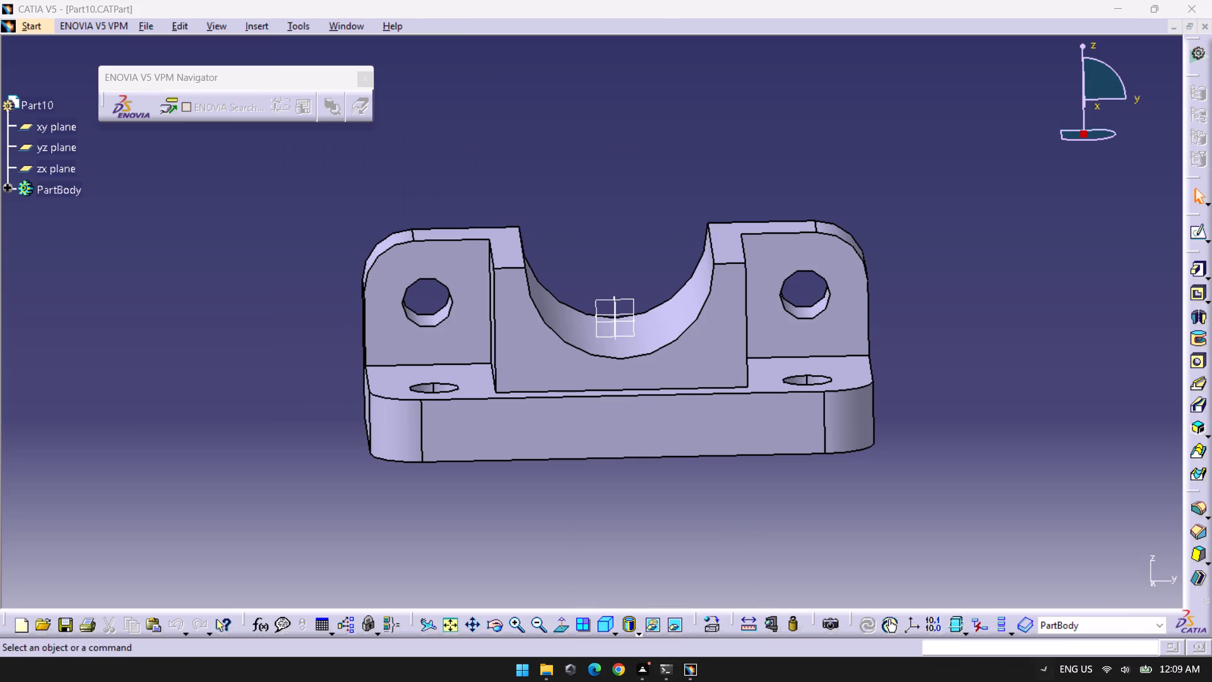